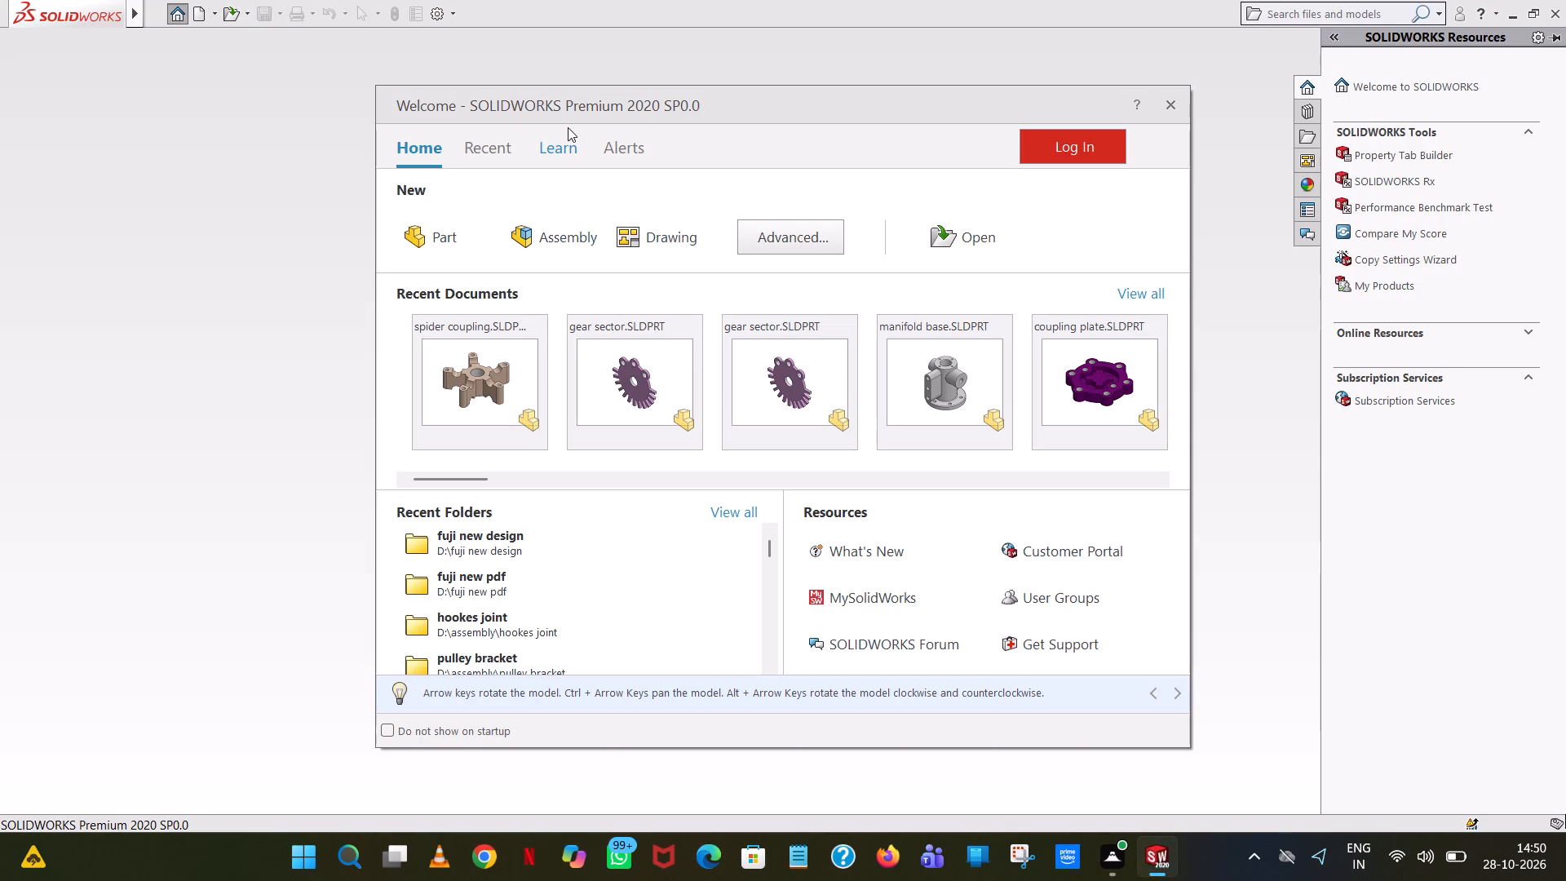
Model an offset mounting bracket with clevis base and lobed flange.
Create a new part and open a sketch on the Front Plane.
double_click(448, 233)
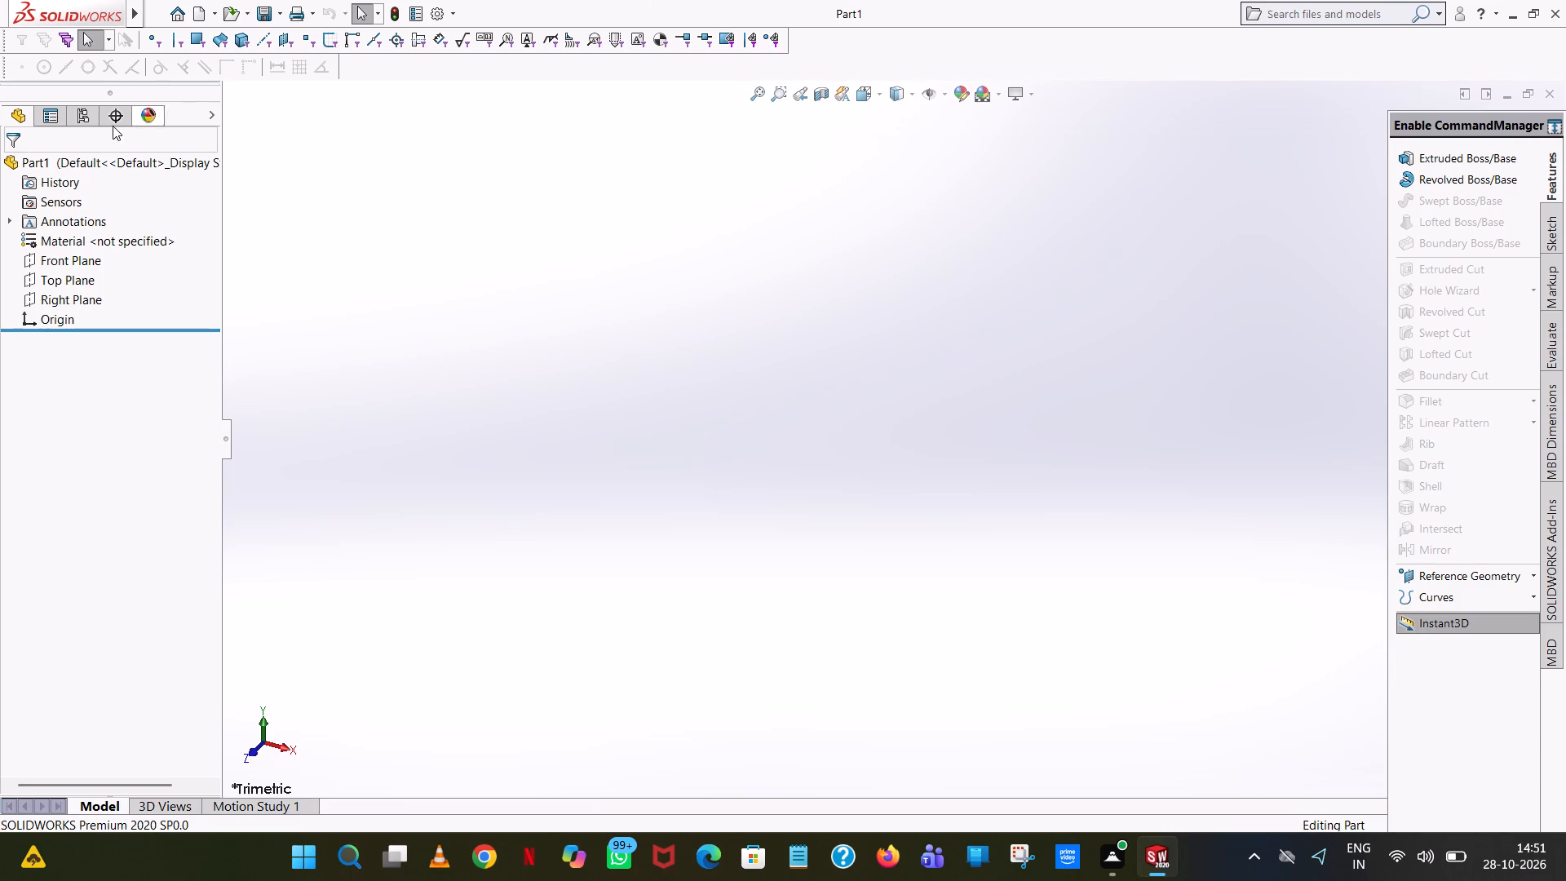
click(75, 262)
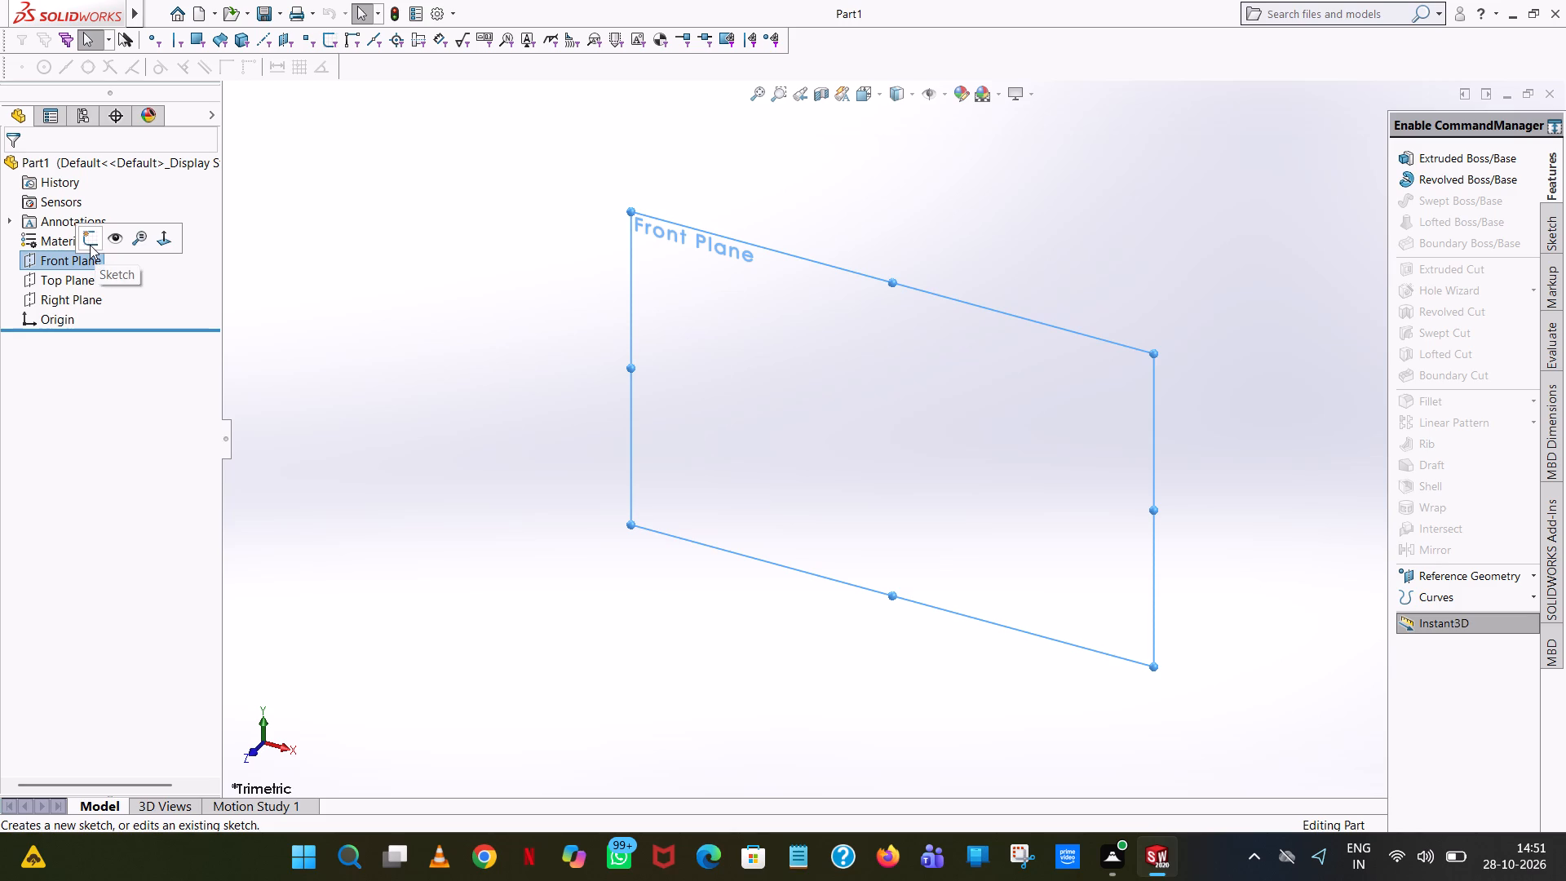
click(90, 245)
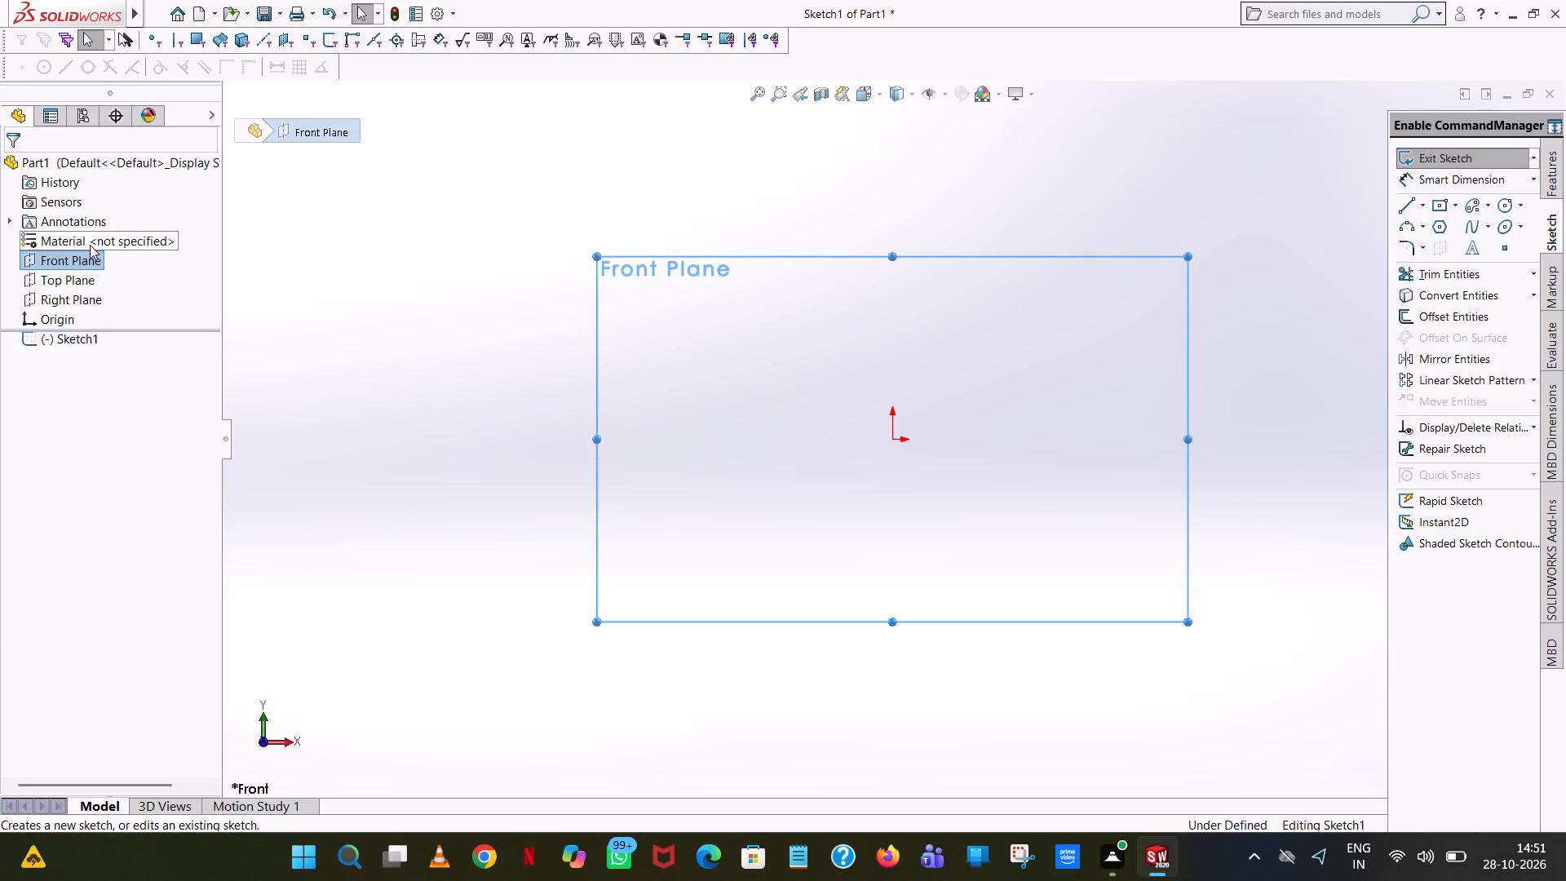
Draw a horizontal line from the origin in the positive X direction with a length of 160/2 mm.
click(1410, 204)
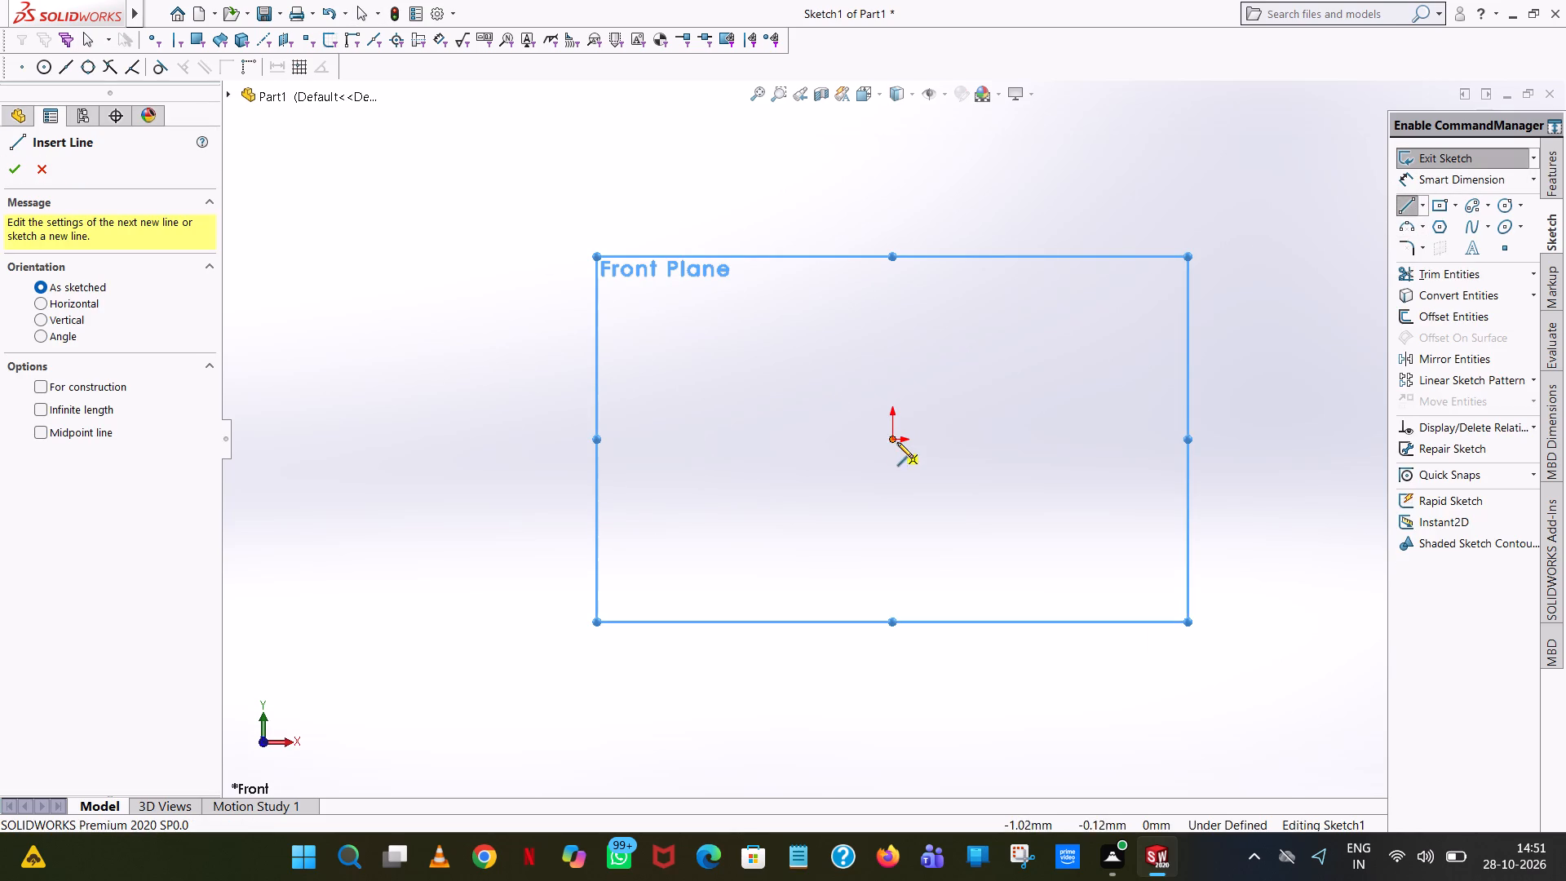
click(895, 440)
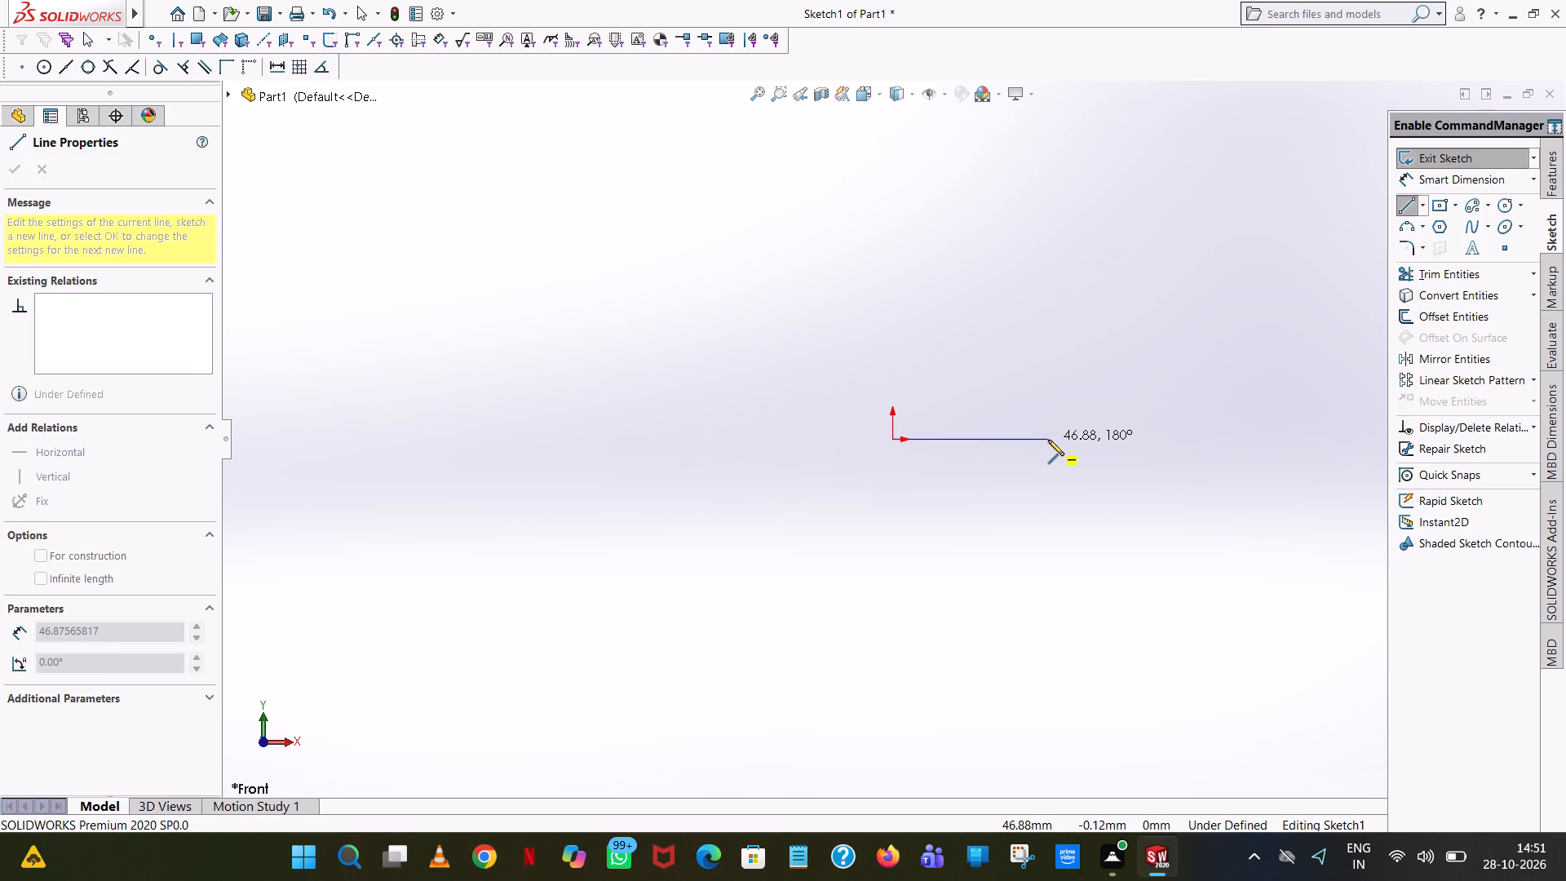
click(1048, 440)
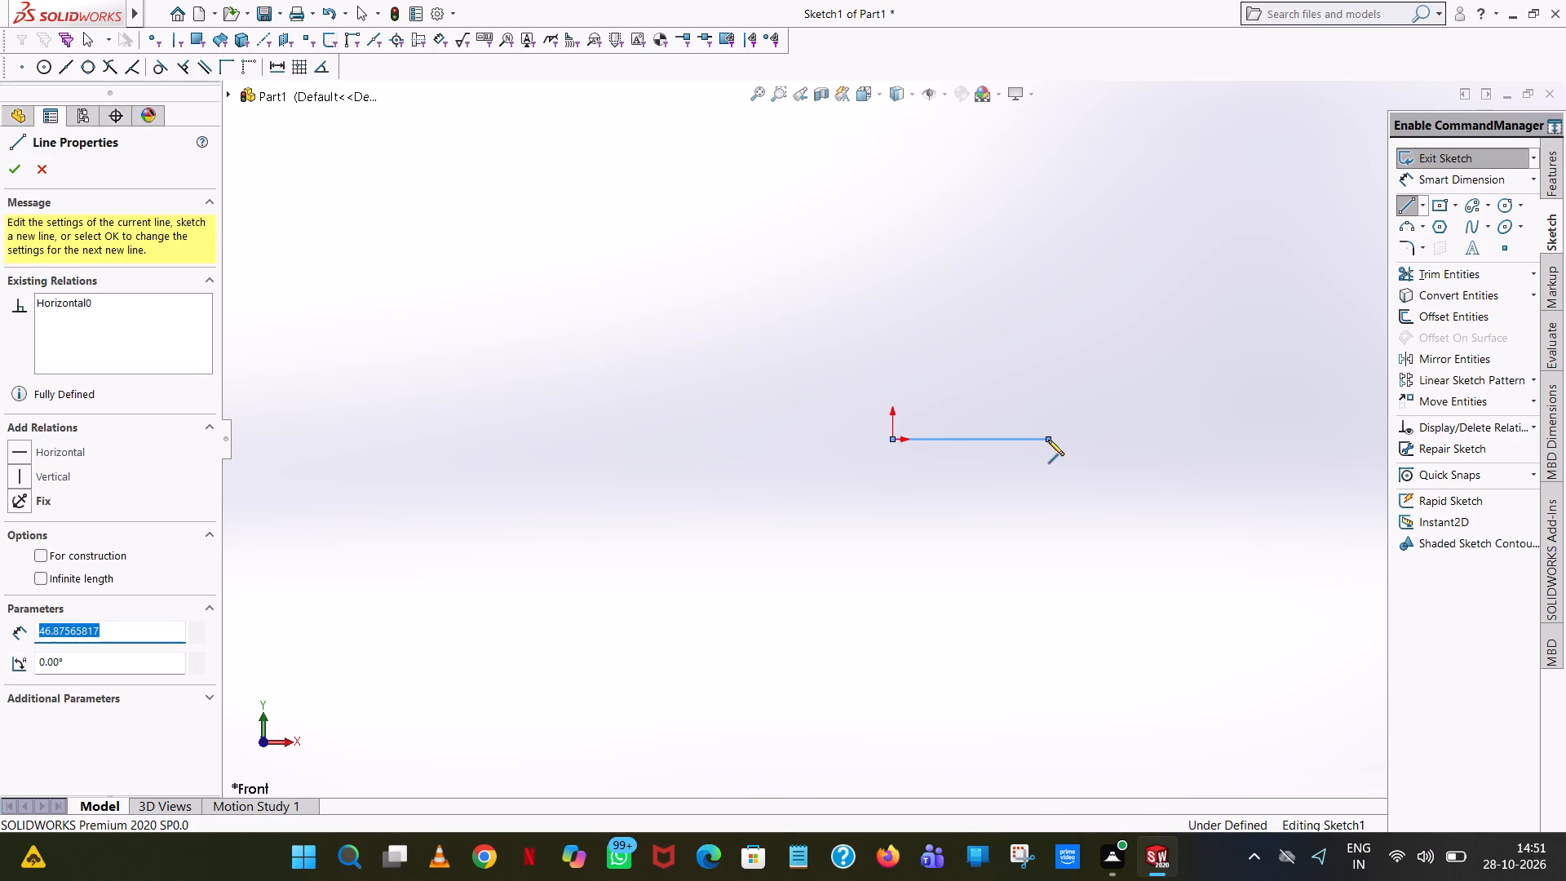
key(1)
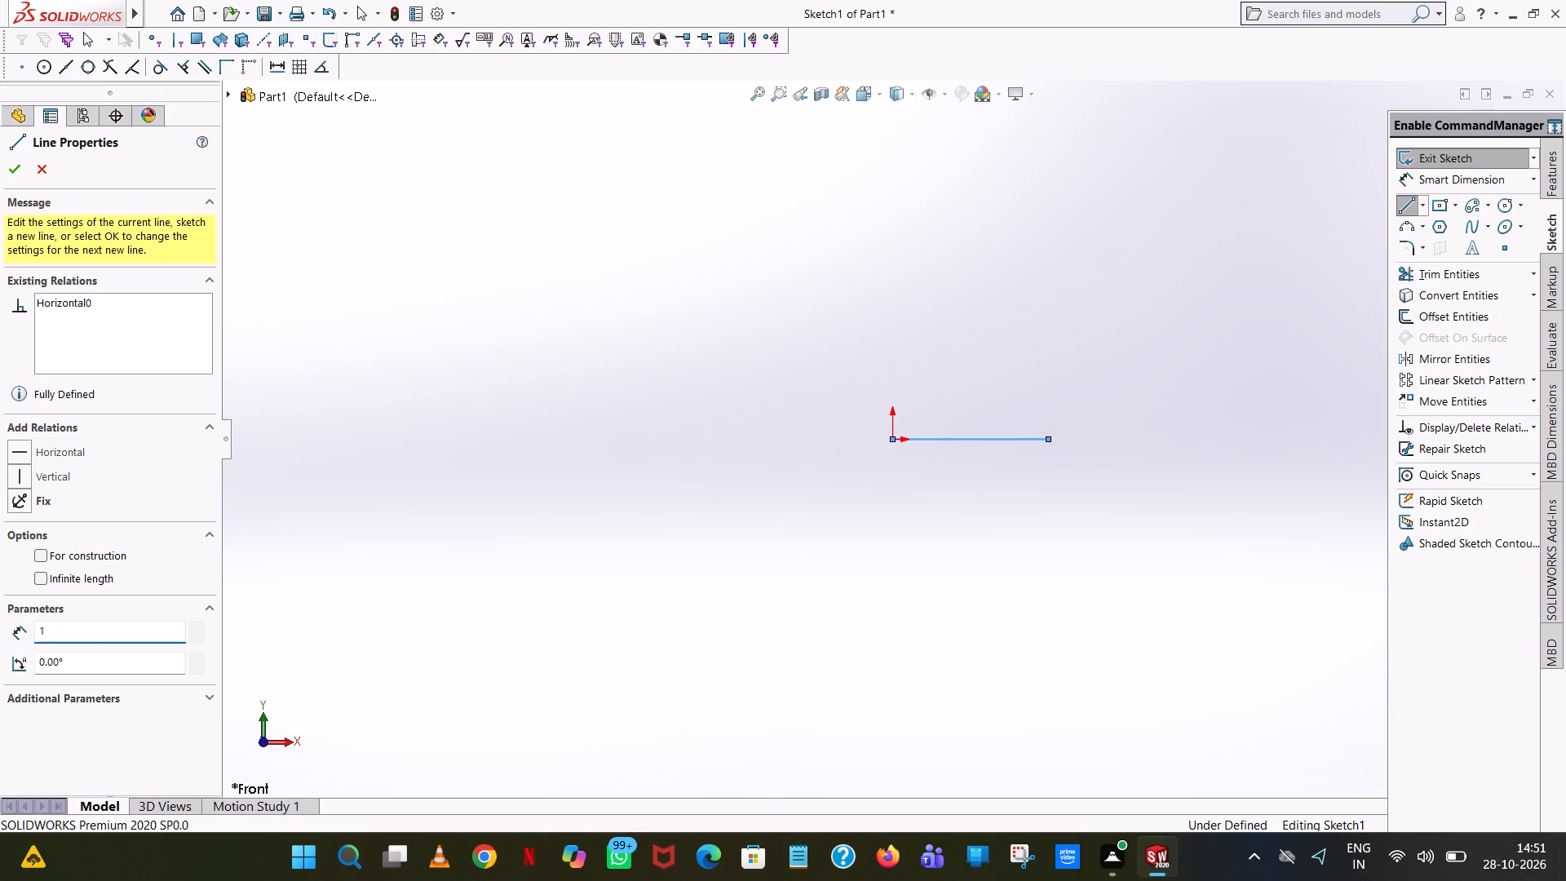
text(60/2)
key(Return)
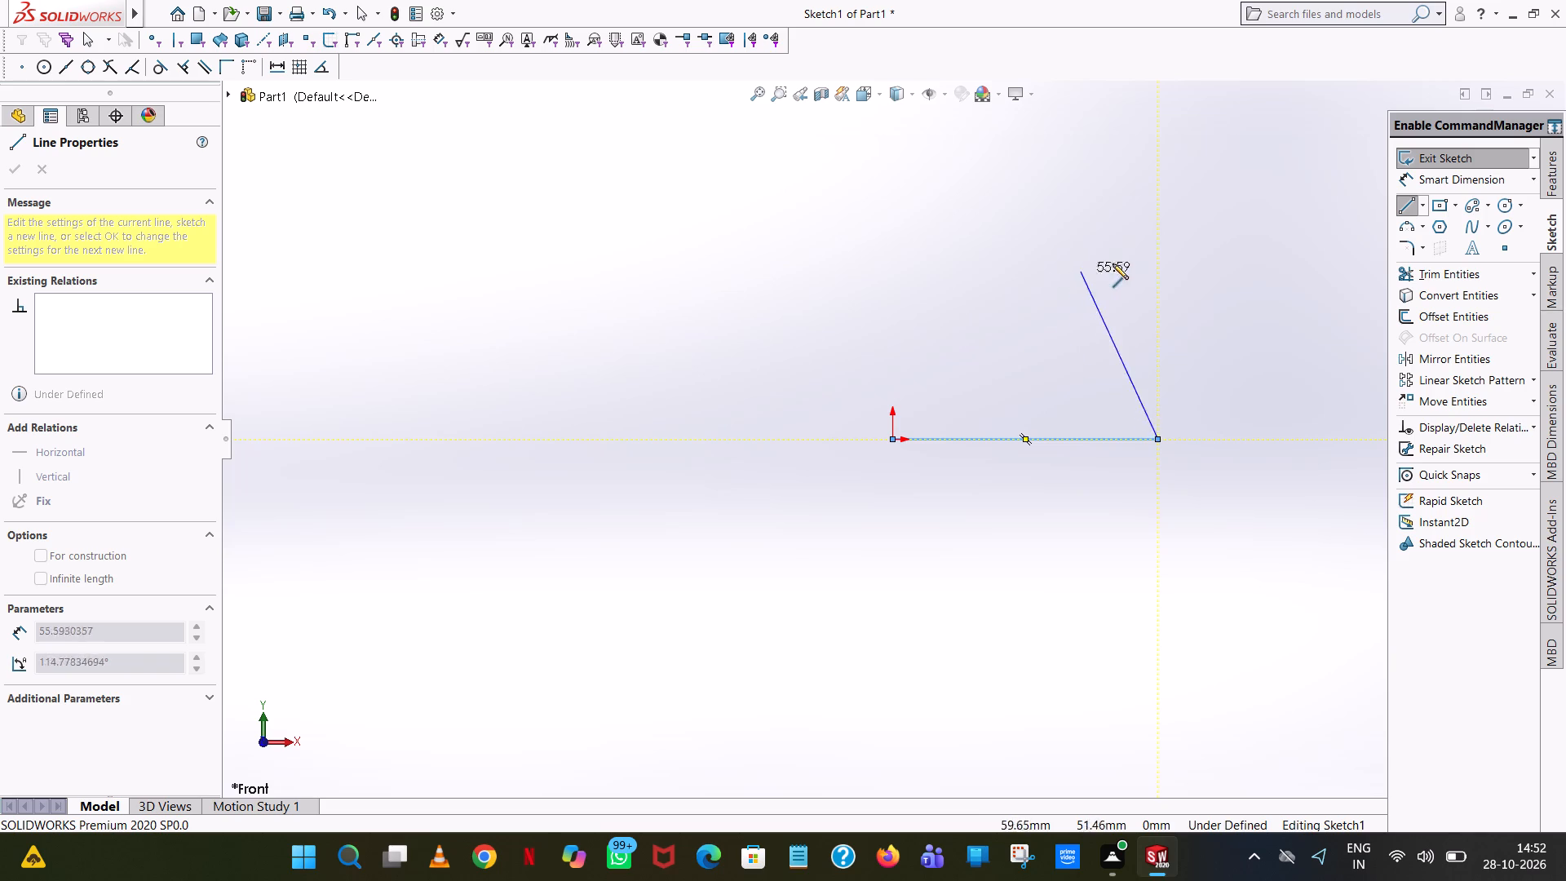
Continue the outer outline with a 60 mm line up, a 160 mm line back across, and a 60 mm line down to origin level.
click(1156, 292)
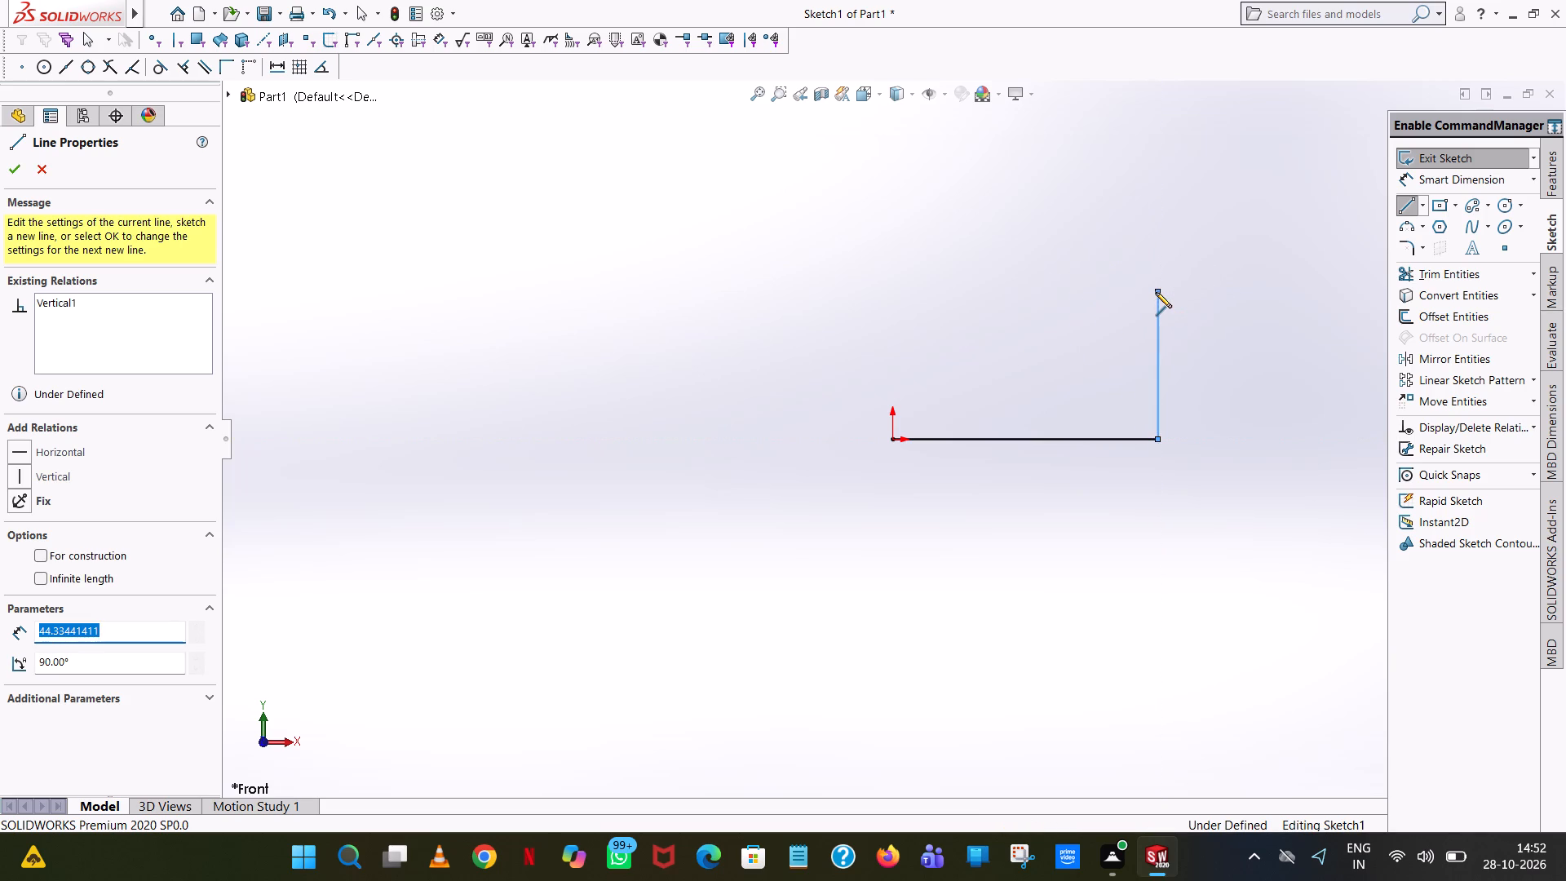
text(60)
key(Return)
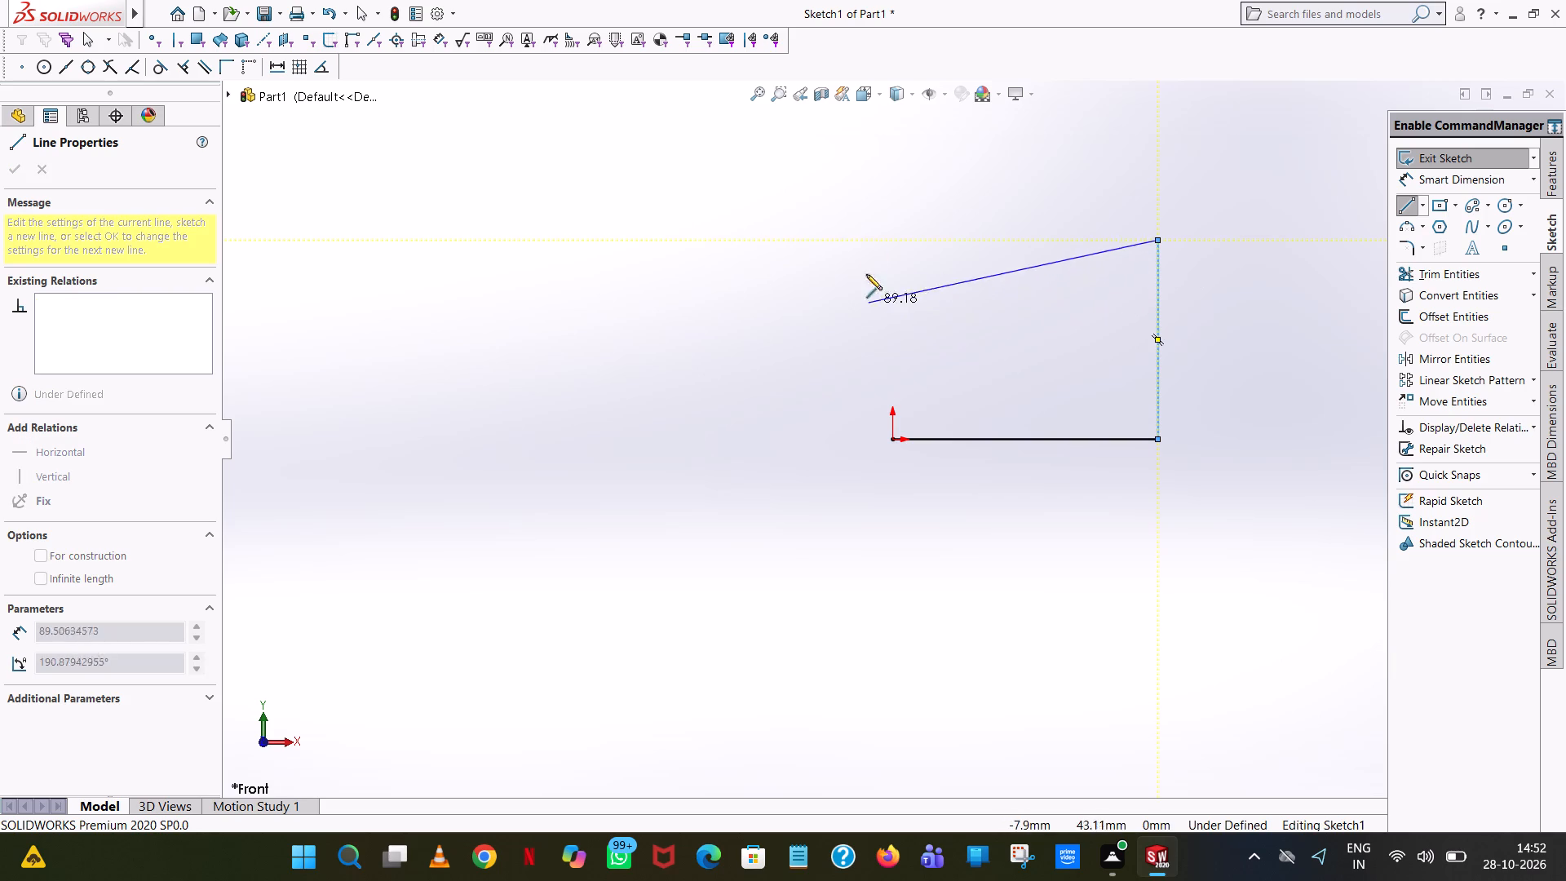
click(843, 237)
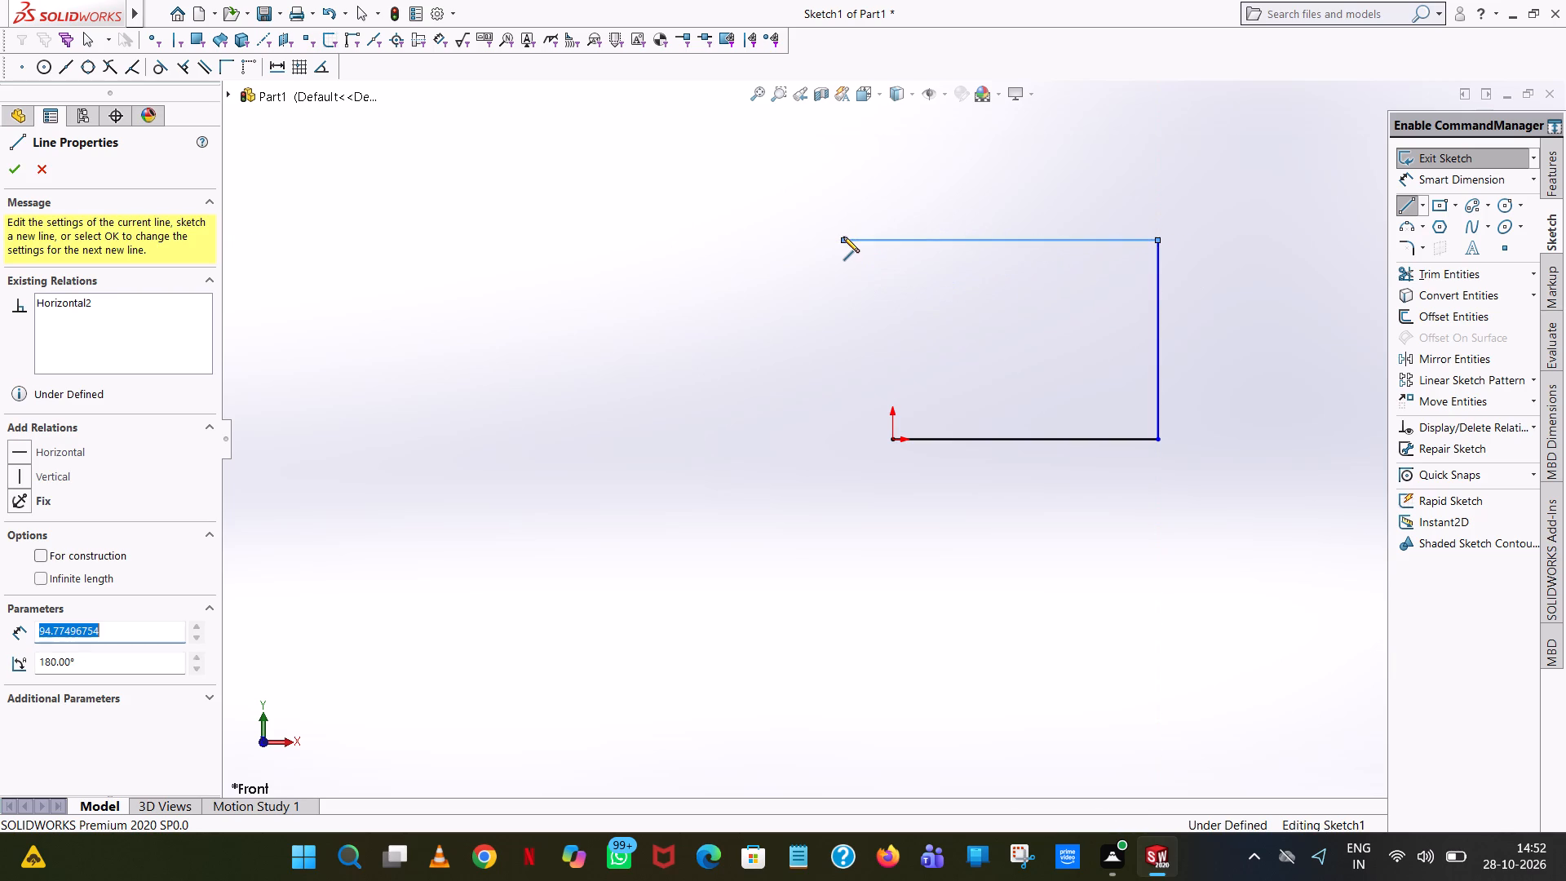
text(160)
key(Return)
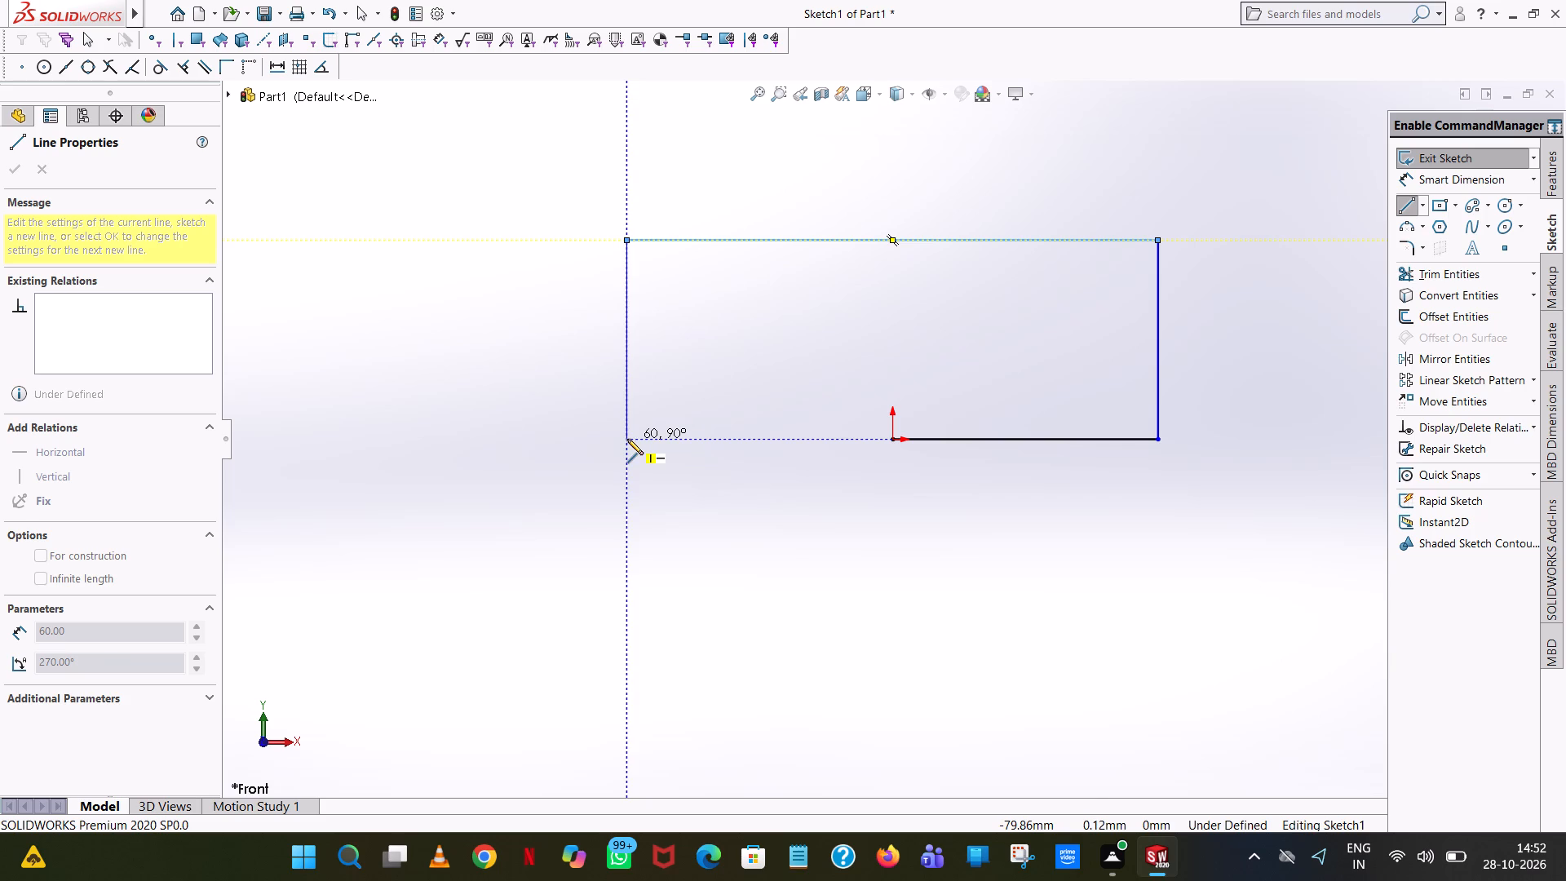
click(627, 439)
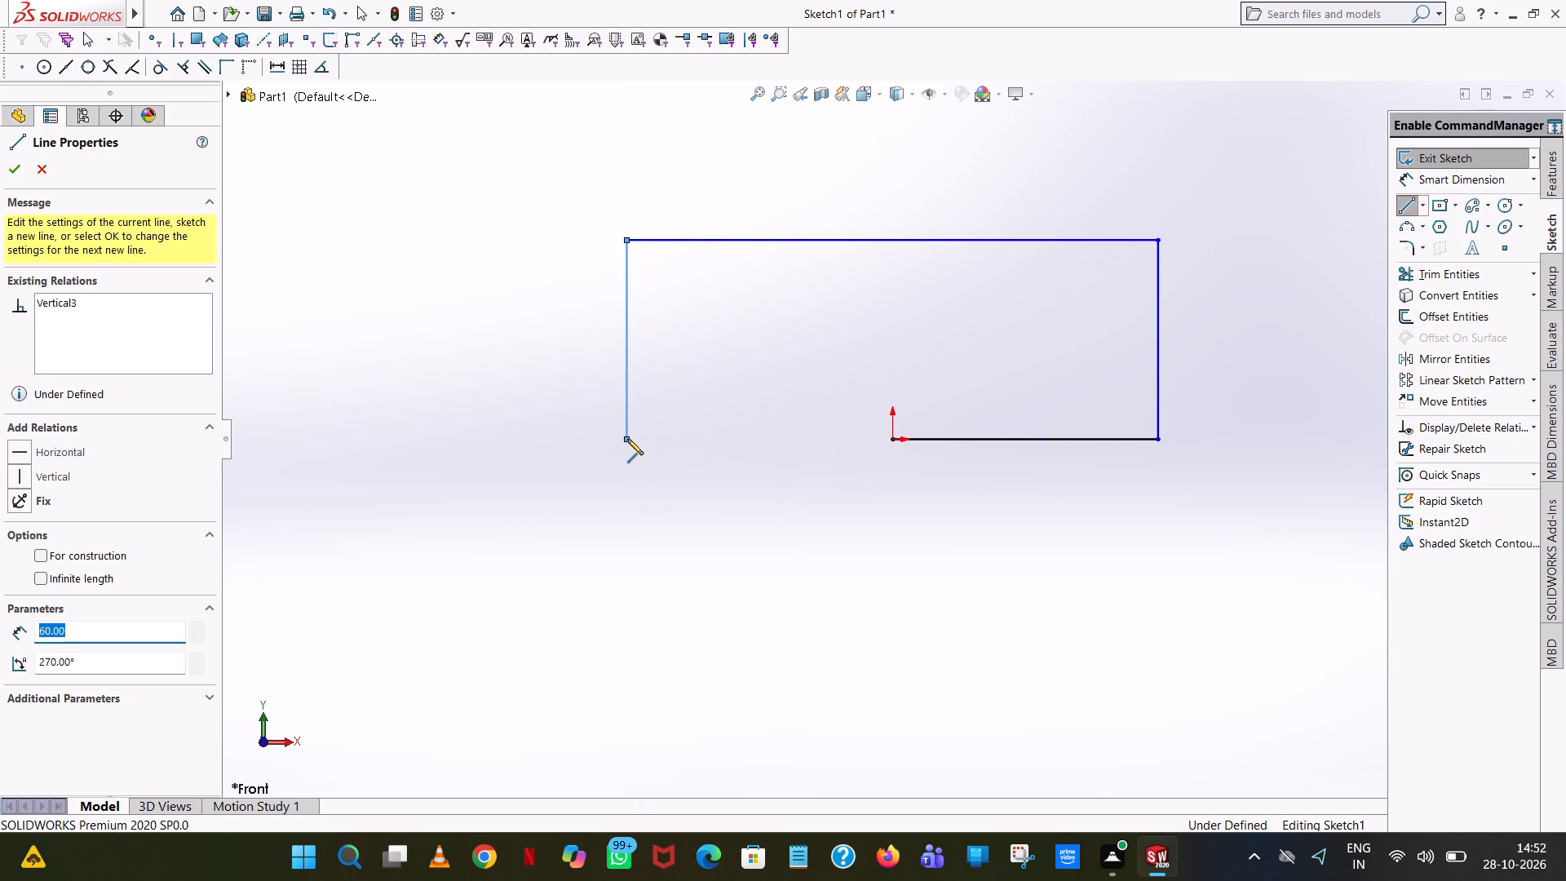
Add a 20 mm horizontal line inward from the lower end of the left side as the left leg's bottom edge.
click(682, 440)
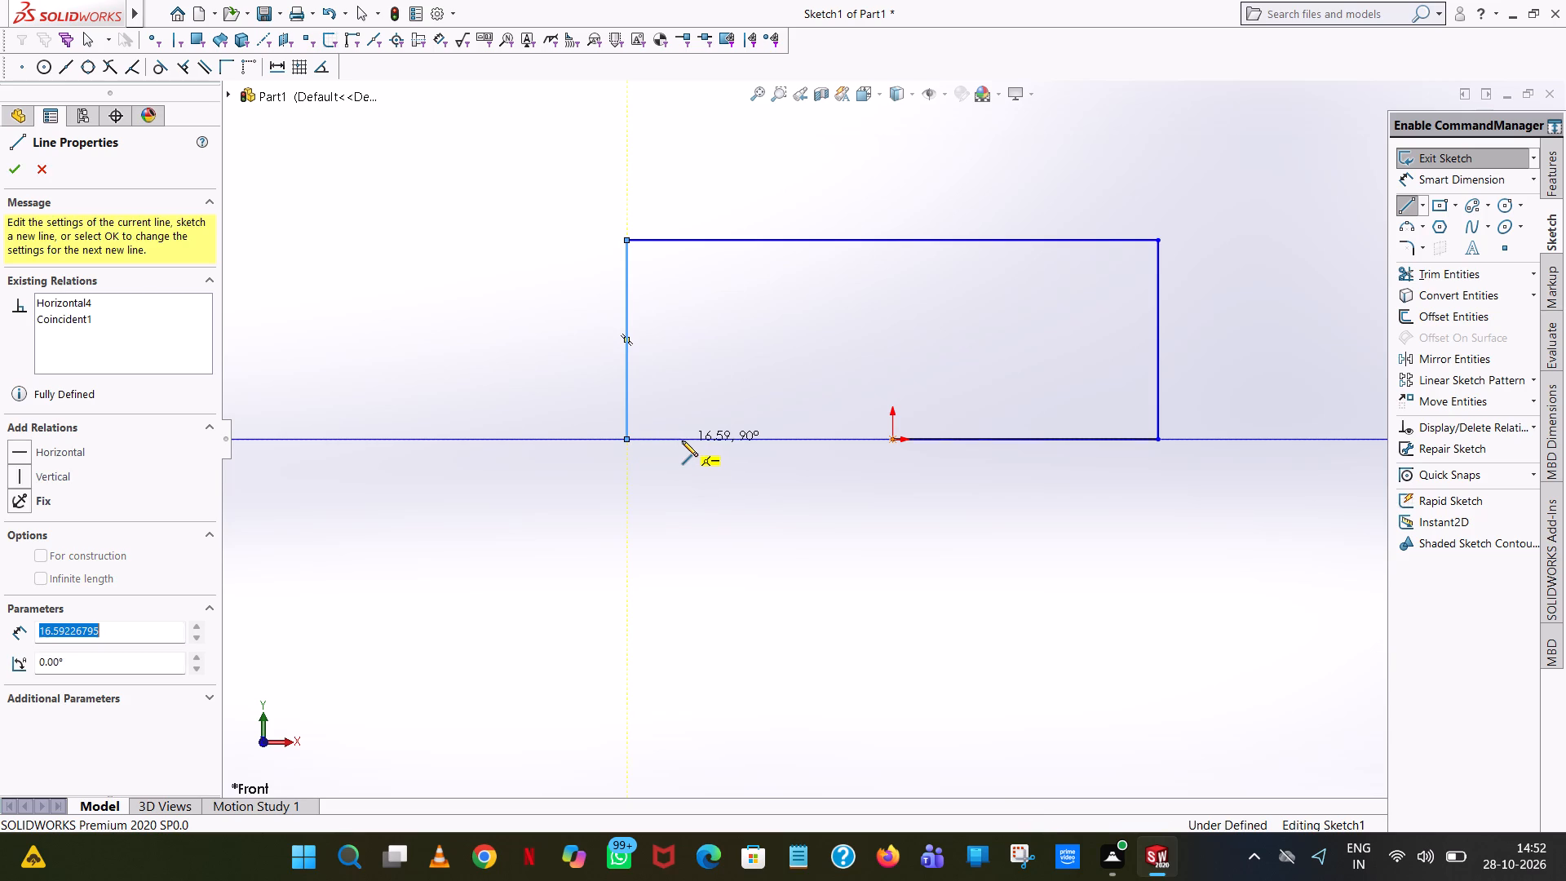
right_click(675, 442)
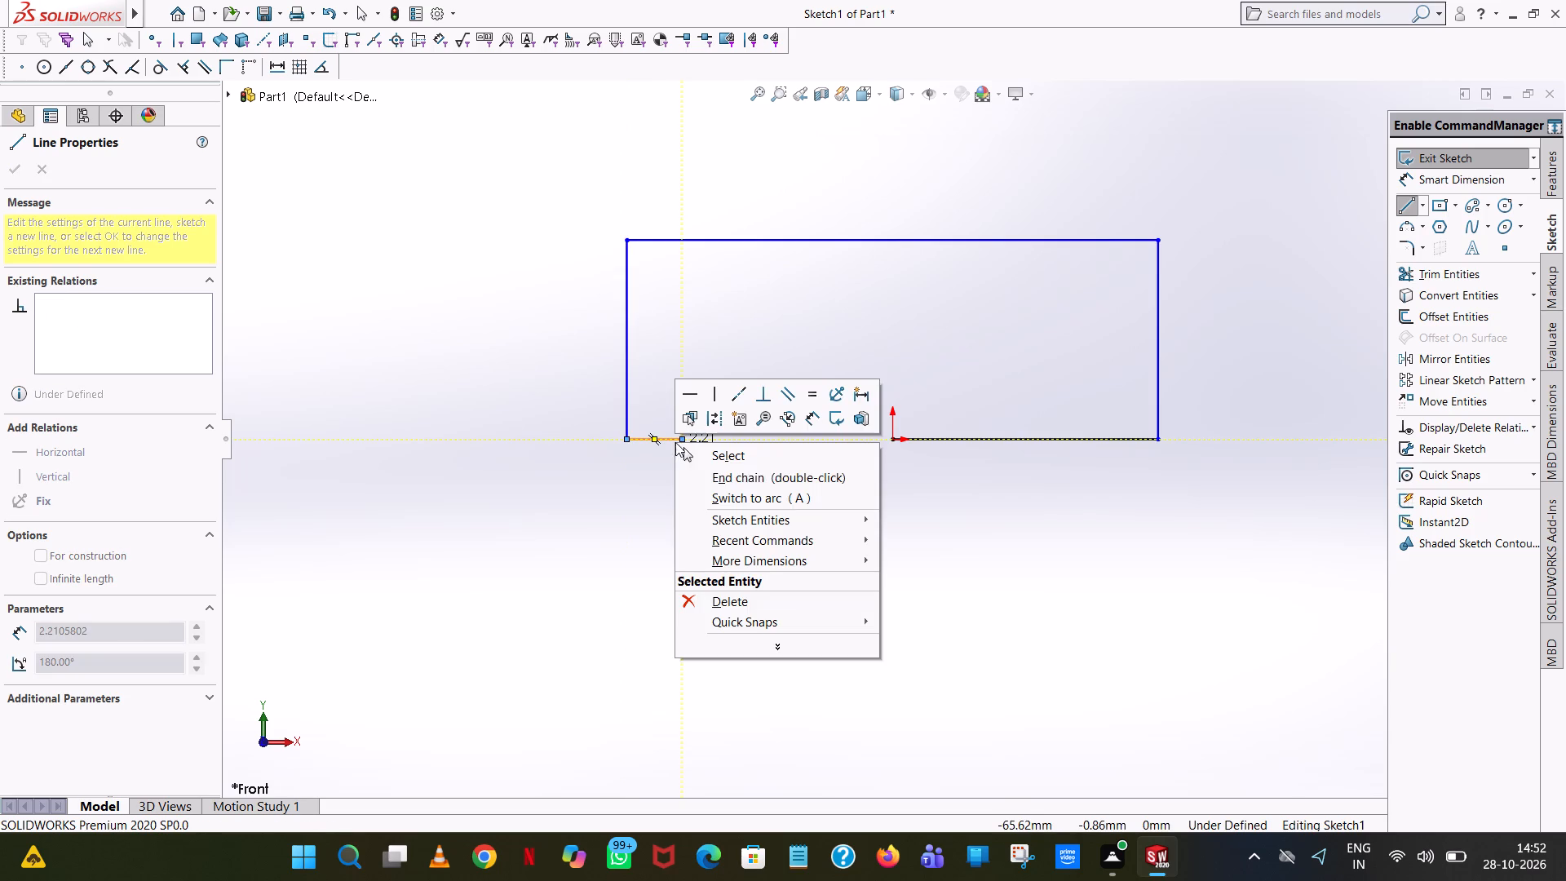
click(766, 459)
click(646, 436)
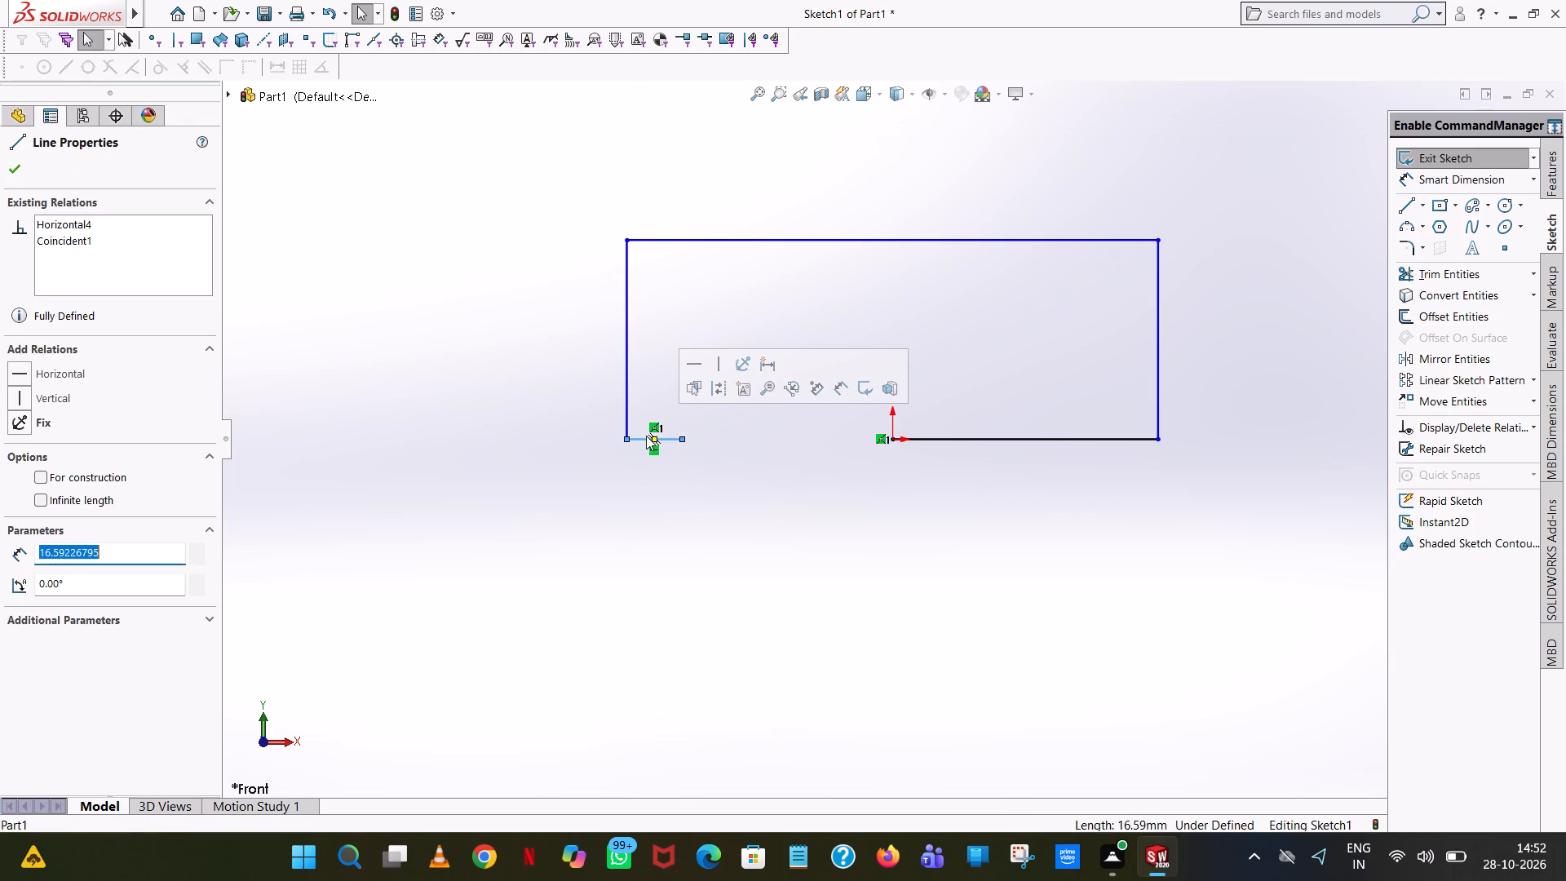
text(20)
key(Return)
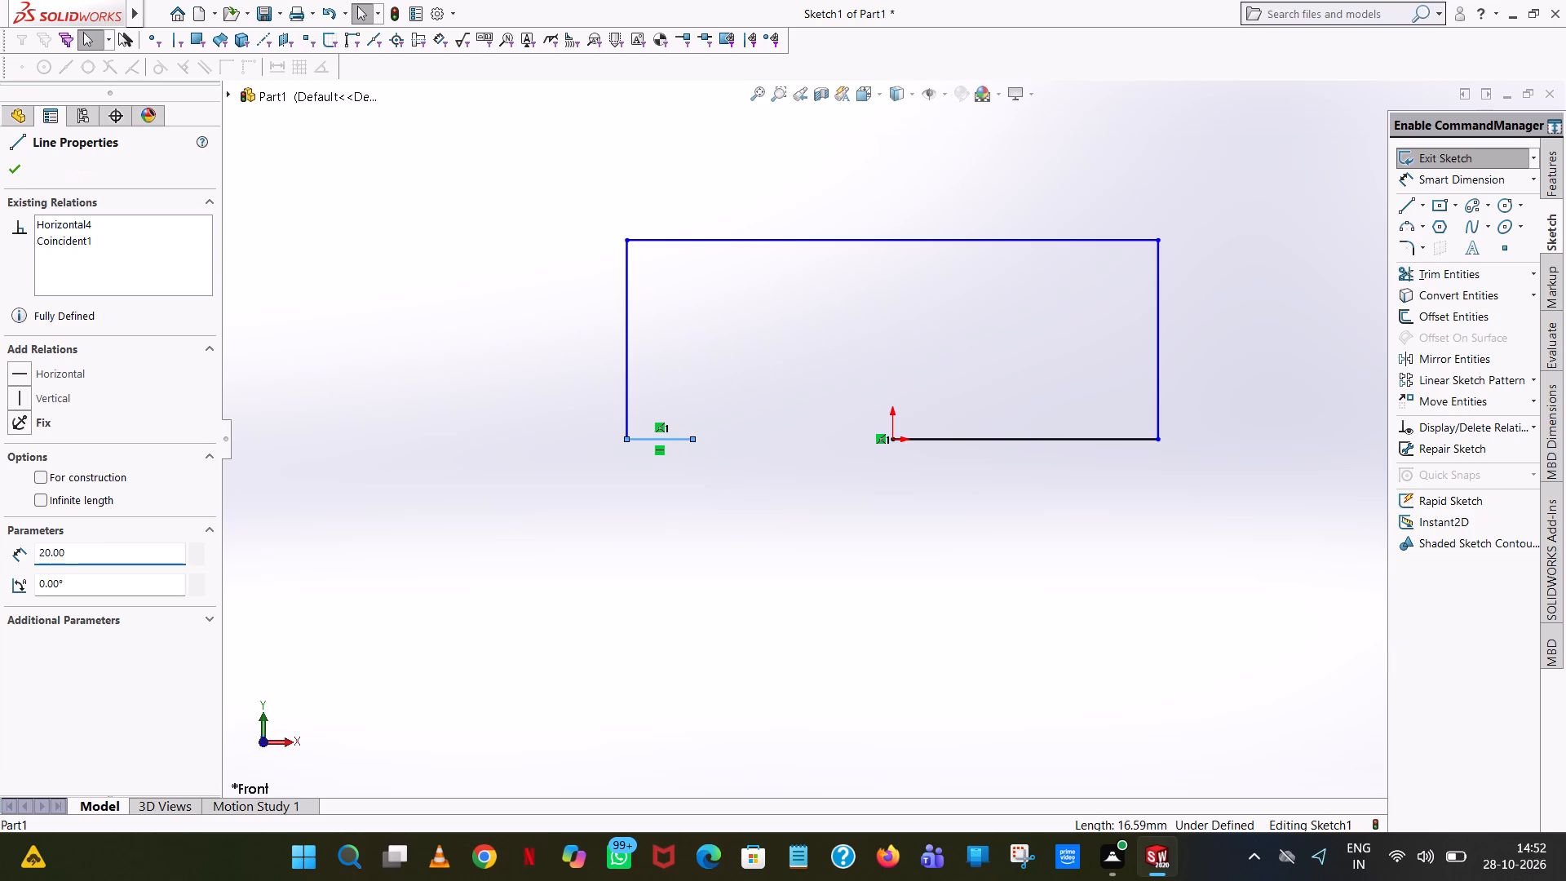
click(1225, 308)
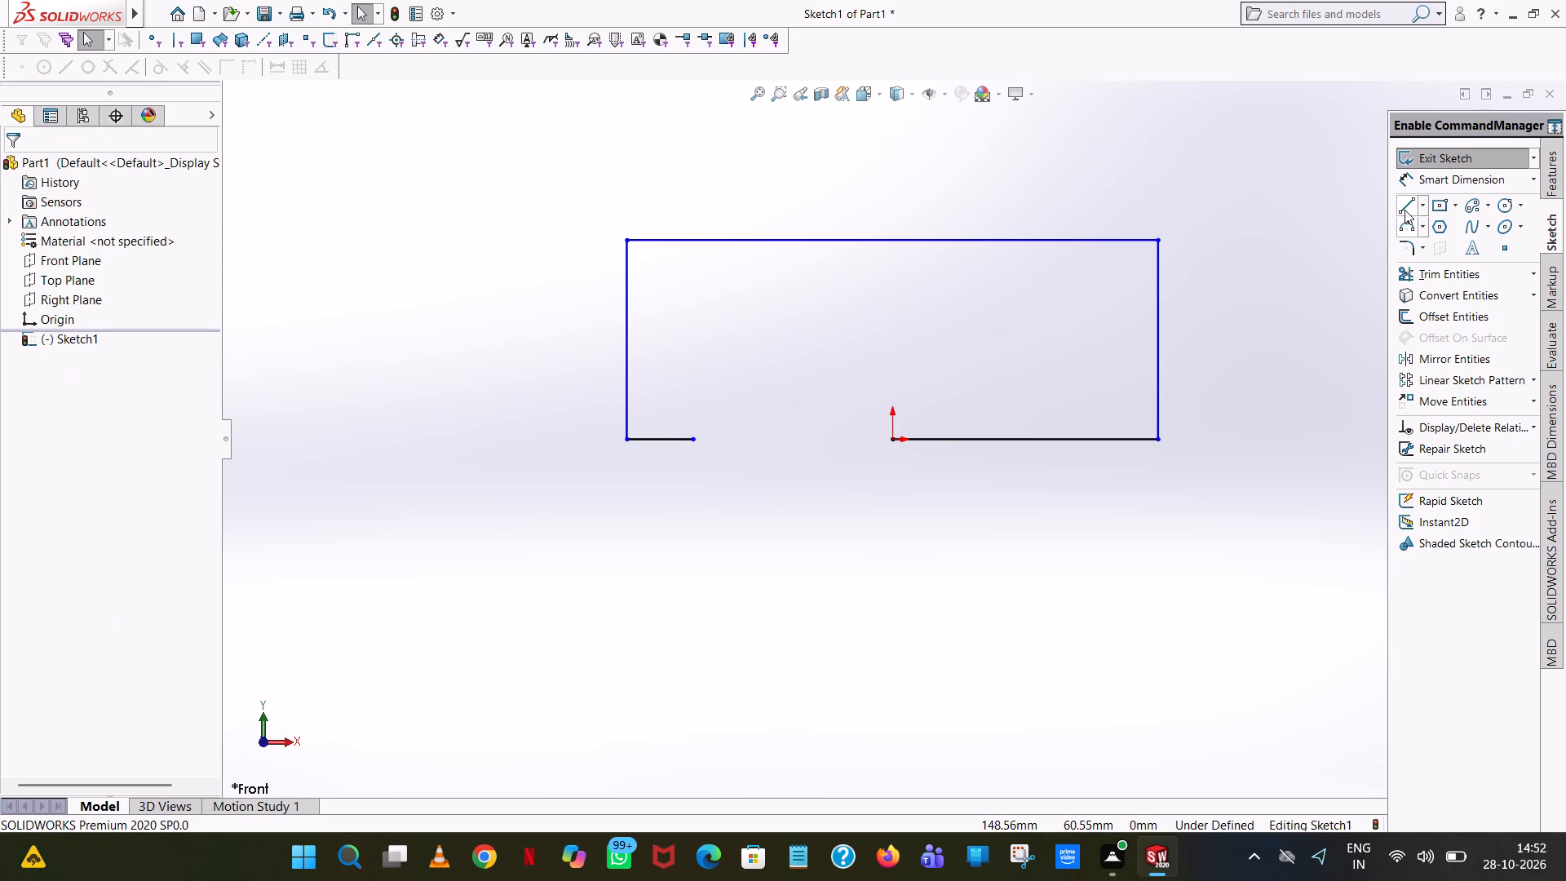
Draw a 40 mm vertical line up from the inner end of the left leg's bottom edge.
click(1405, 210)
click(693, 440)
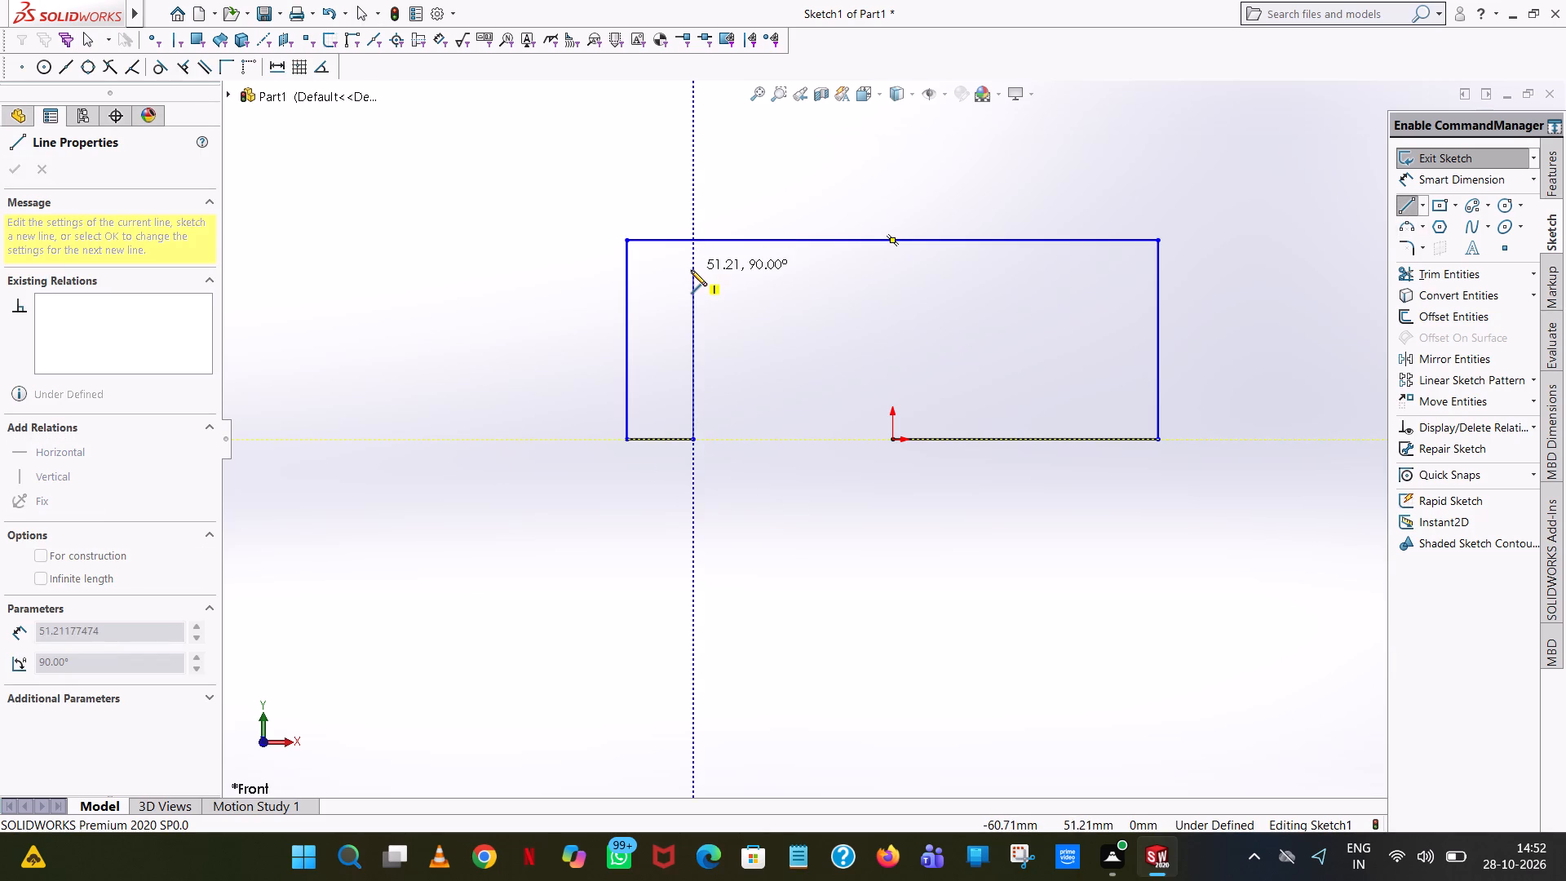
click(691, 270)
text(40)
key(Return)
key(Return)
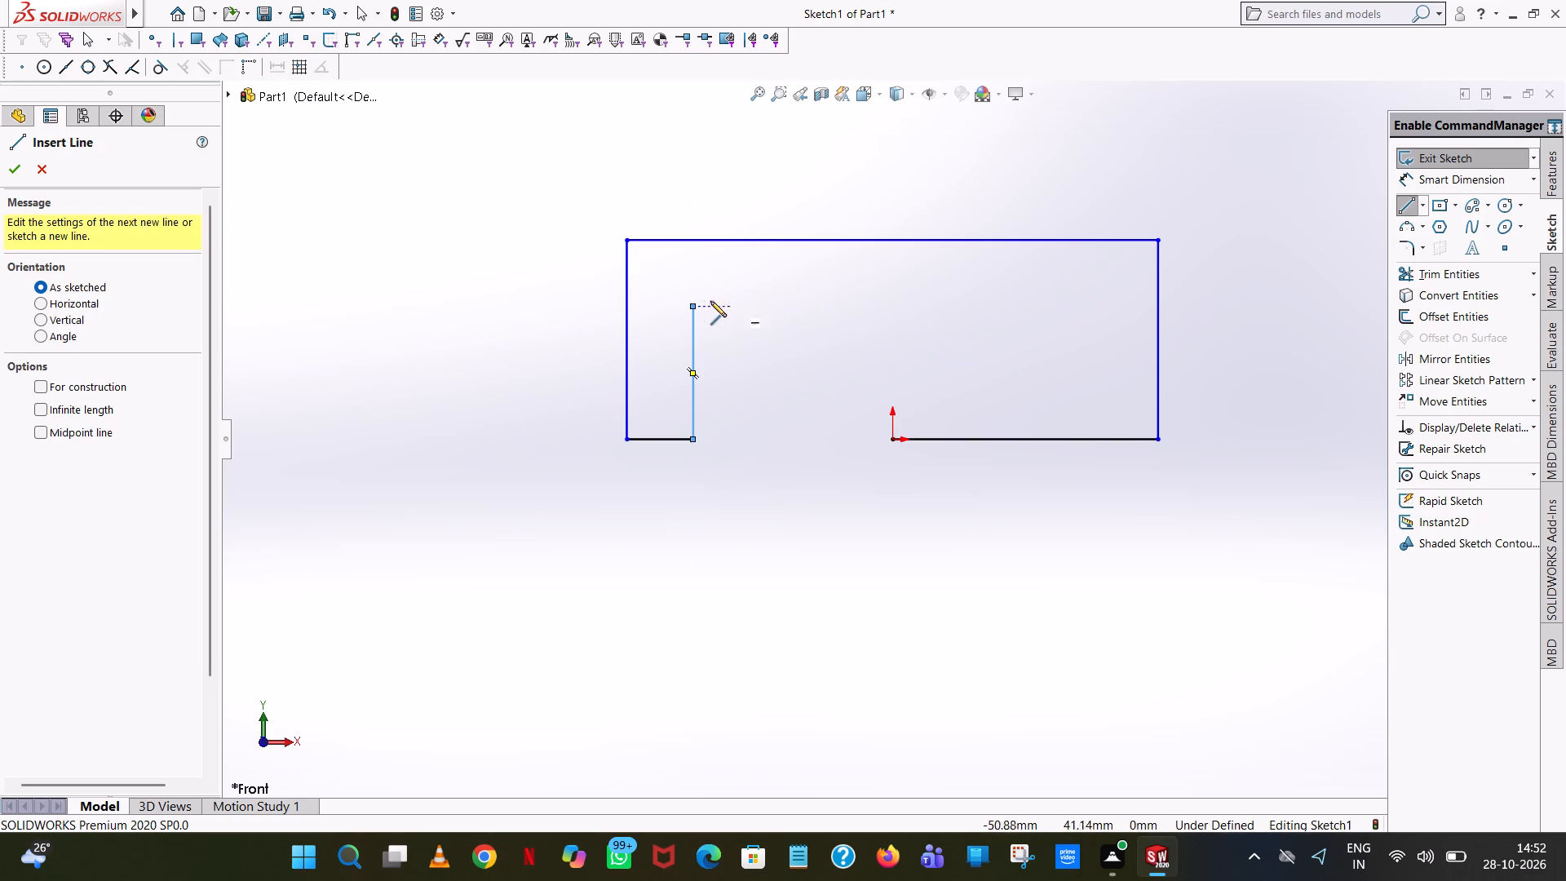
Complete the inner outline with a 120 mm horizontal line and a vertical line down to the base line, ending the chain.
click(692, 306)
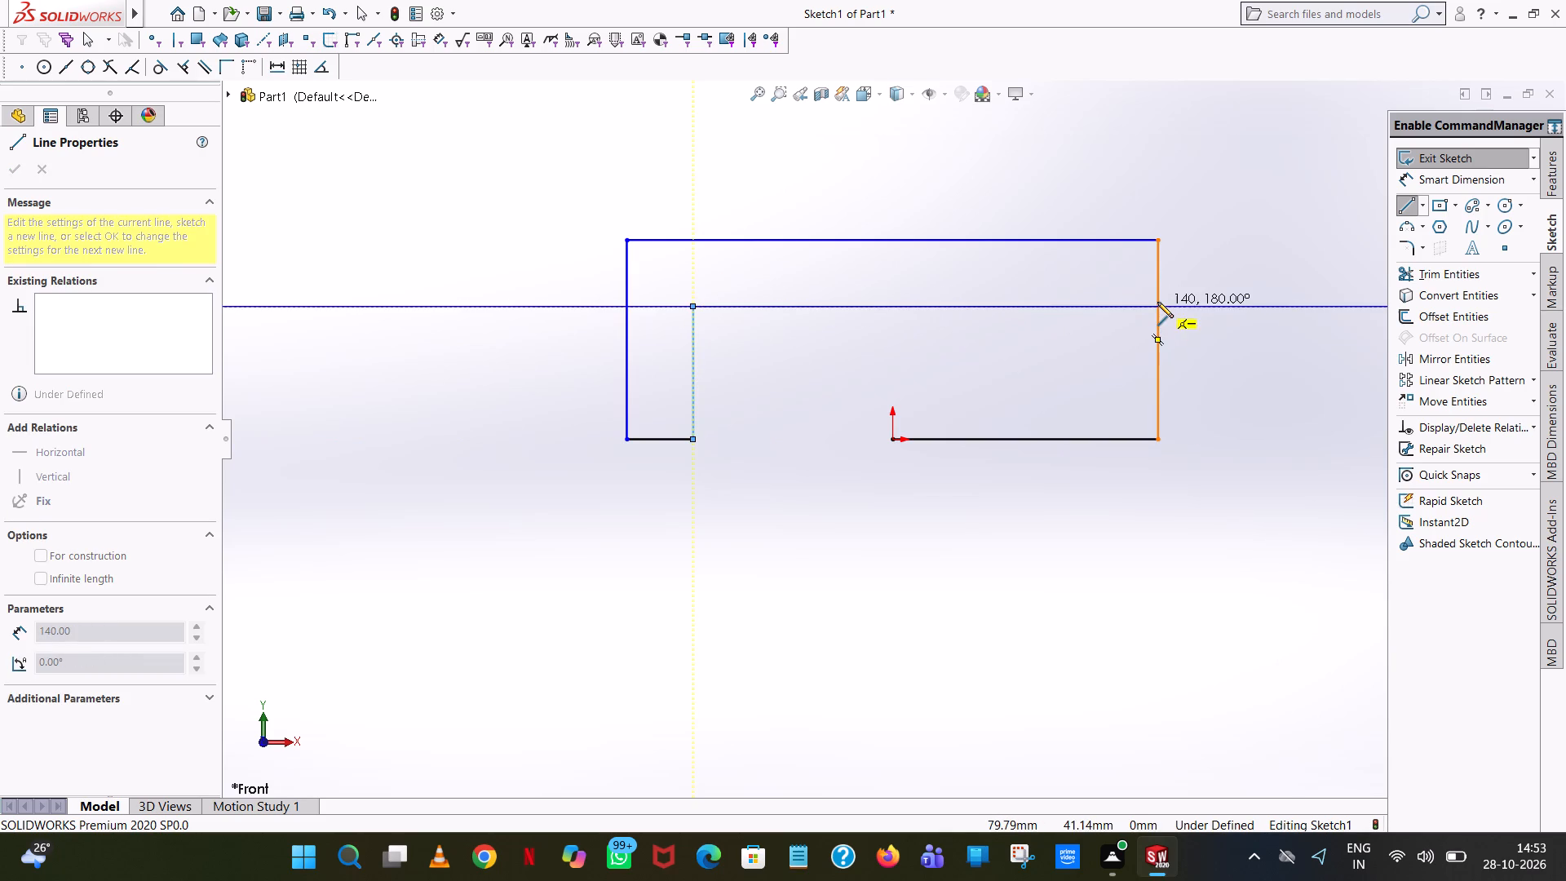
click(1115, 308)
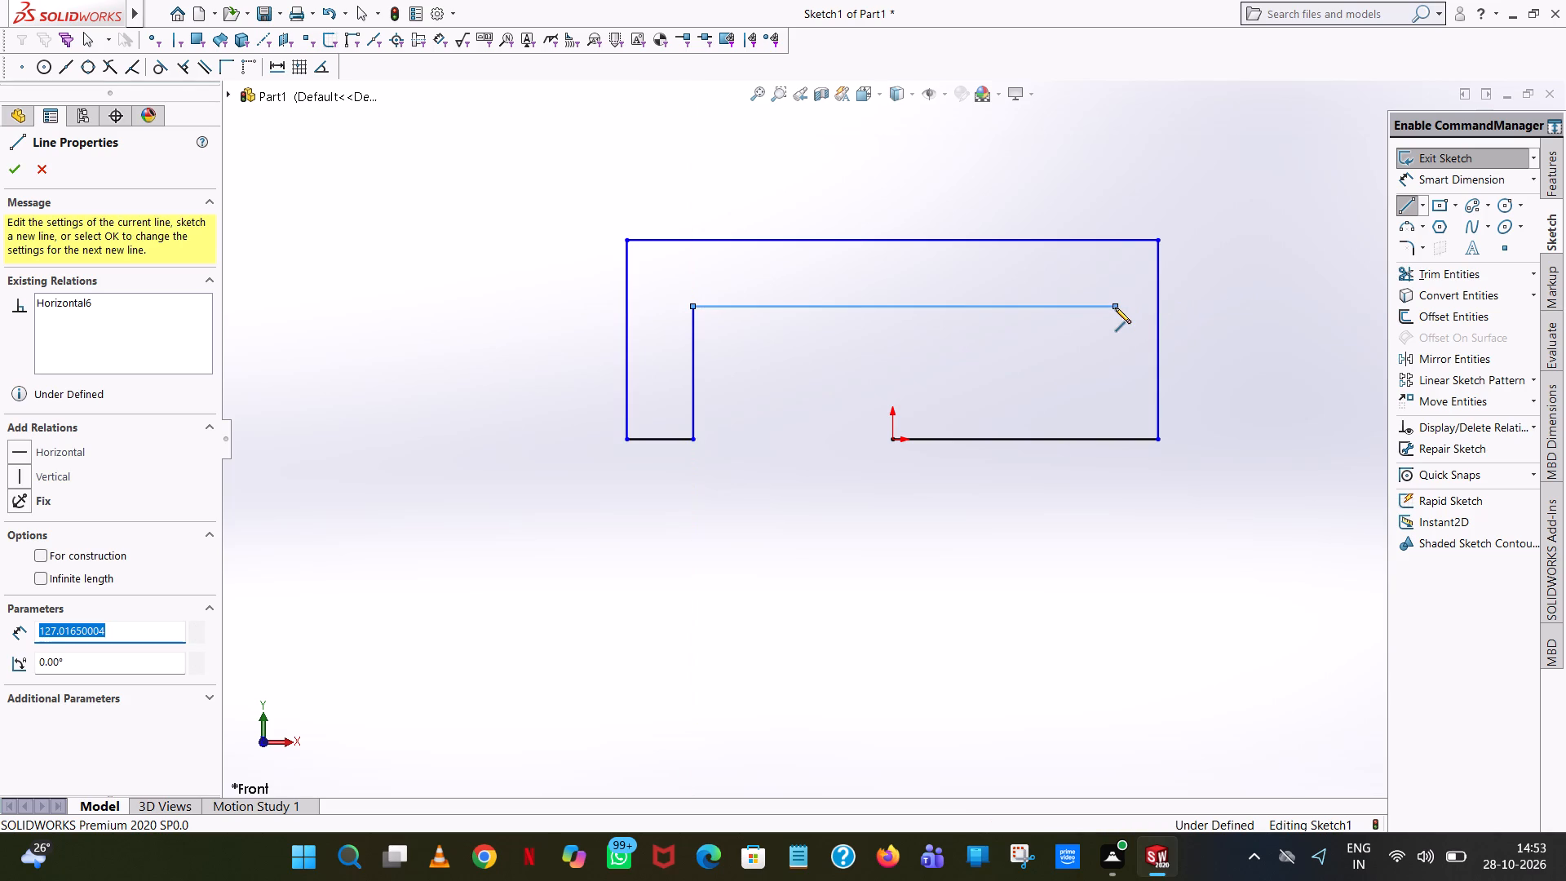
text(120)
key(Return)
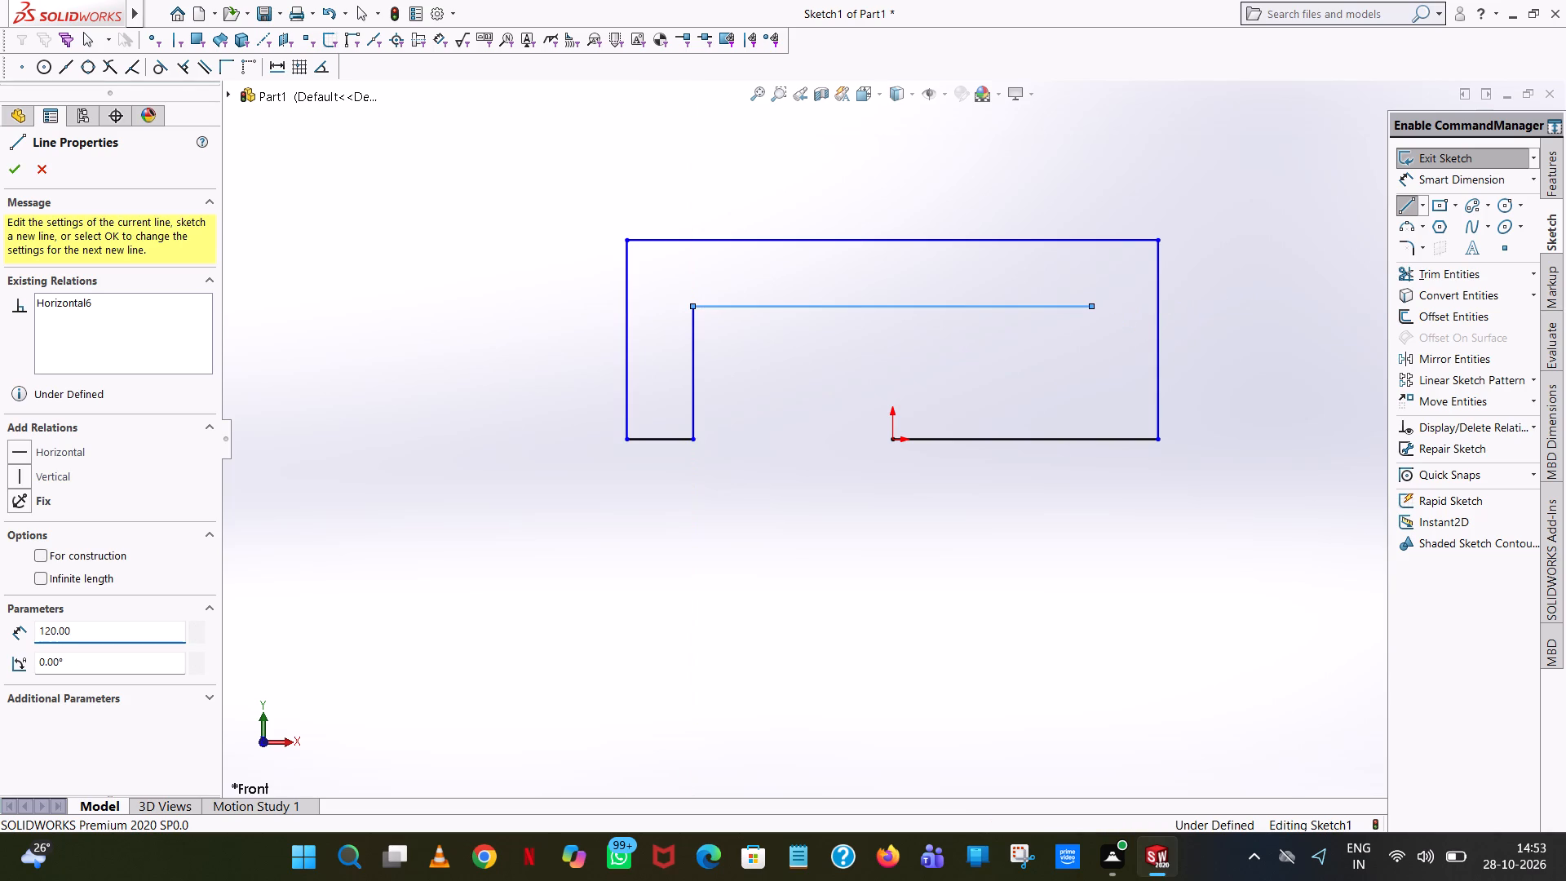
click(1090, 440)
right_click(1090, 440)
click(1130, 448)
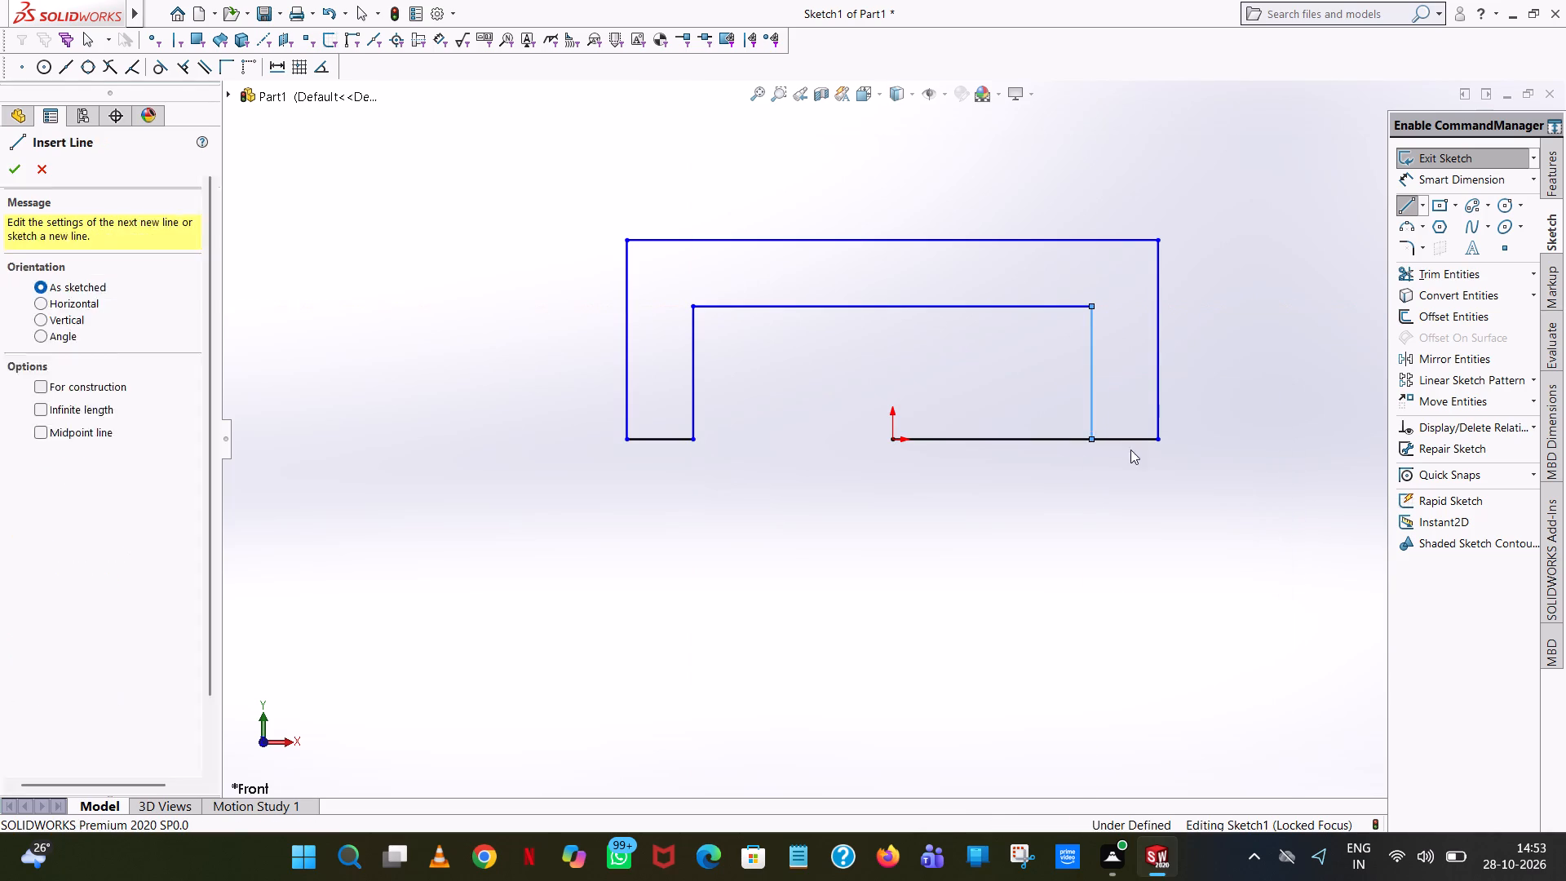
Trim away the base line segment between the origin and the right leg's inner side.
click(1428, 267)
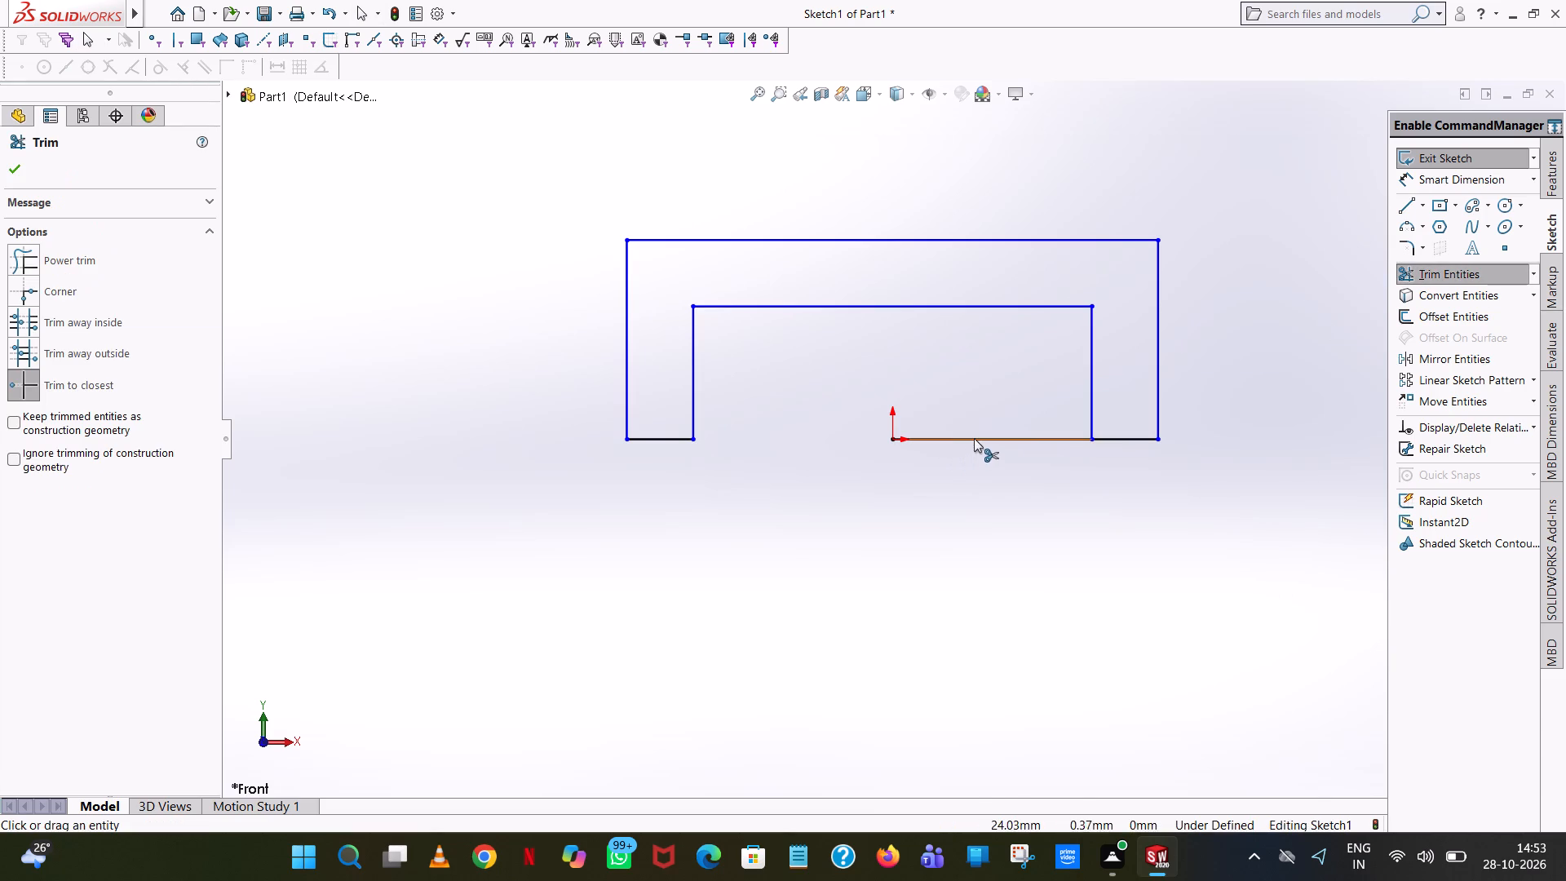
click(975, 436)
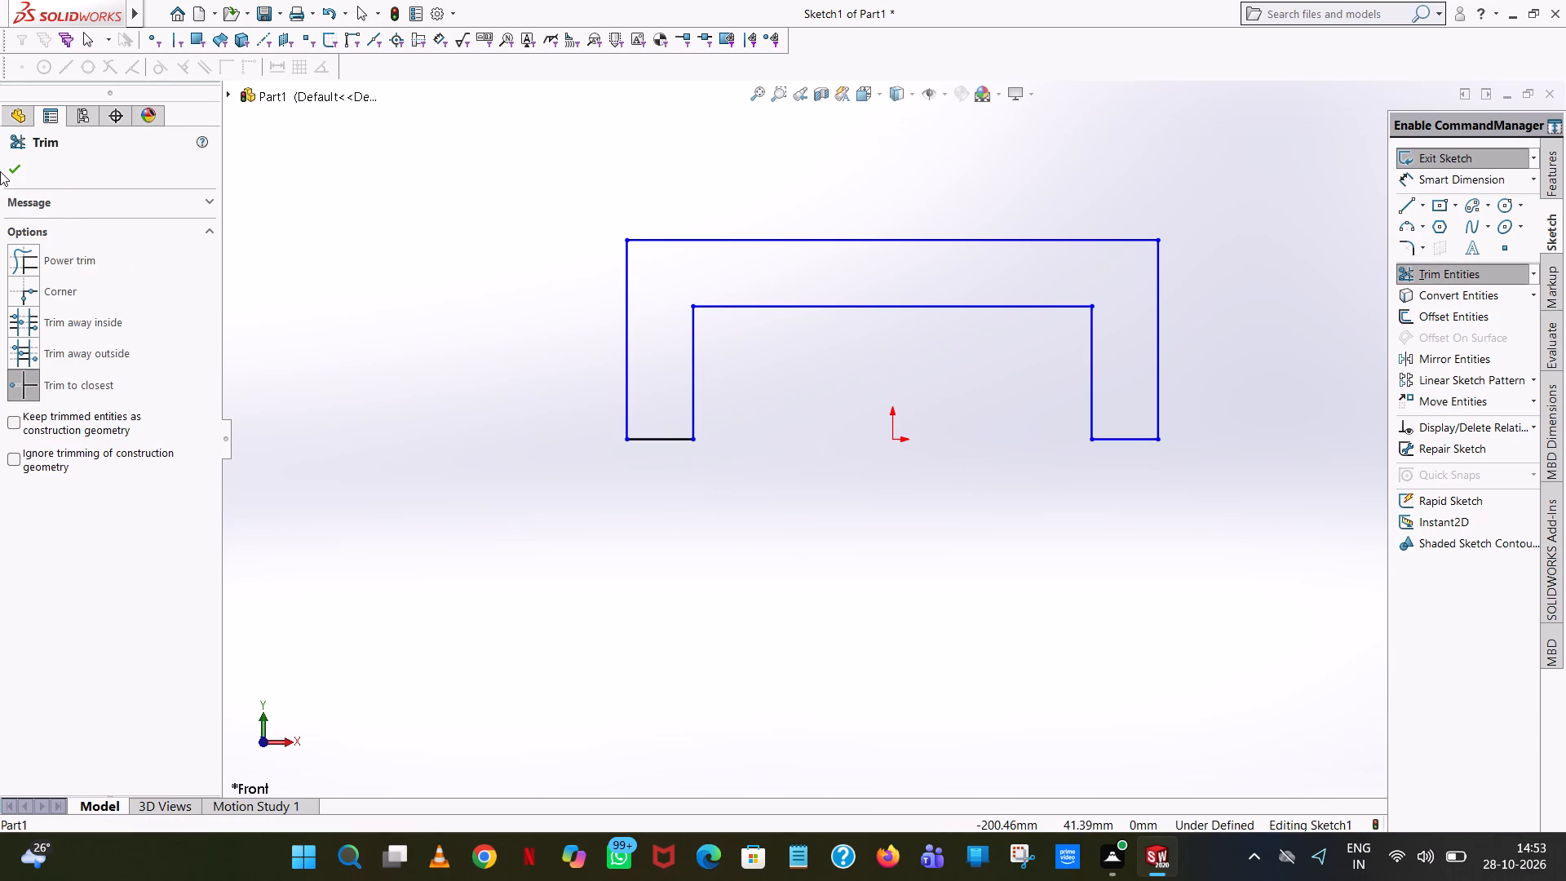
click(0, 170)
click(20, 165)
click(1141, 193)
Dimension the profile's overall width above the top edge and its overall height beside the left edge.
scroll(1144, 188, up, 2)
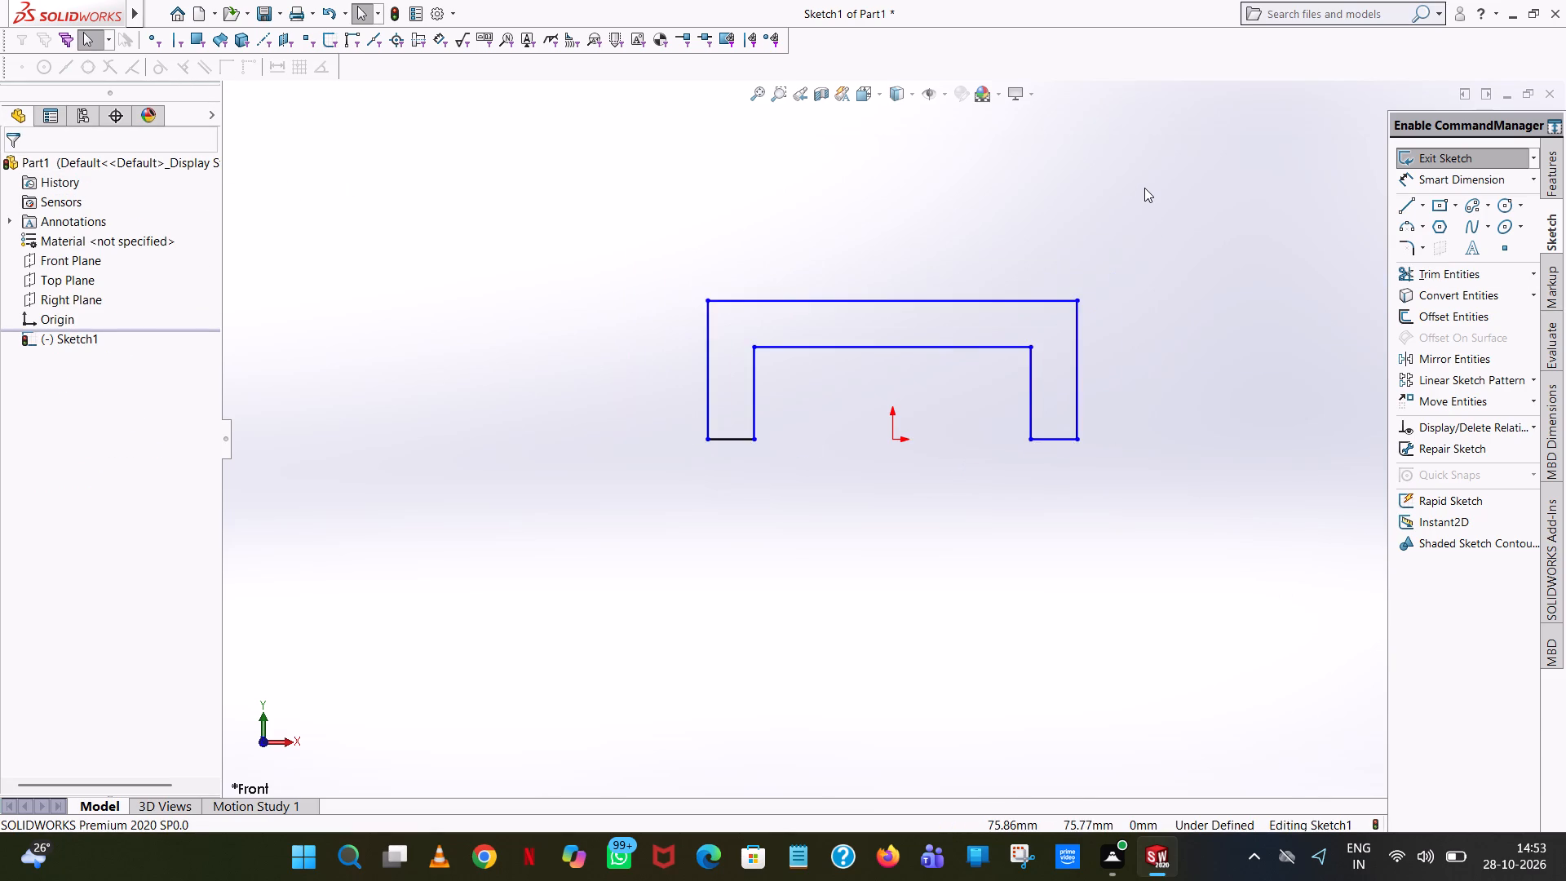
scroll(1144, 188, up, 2)
drag(1170, 391, 1358, 587)
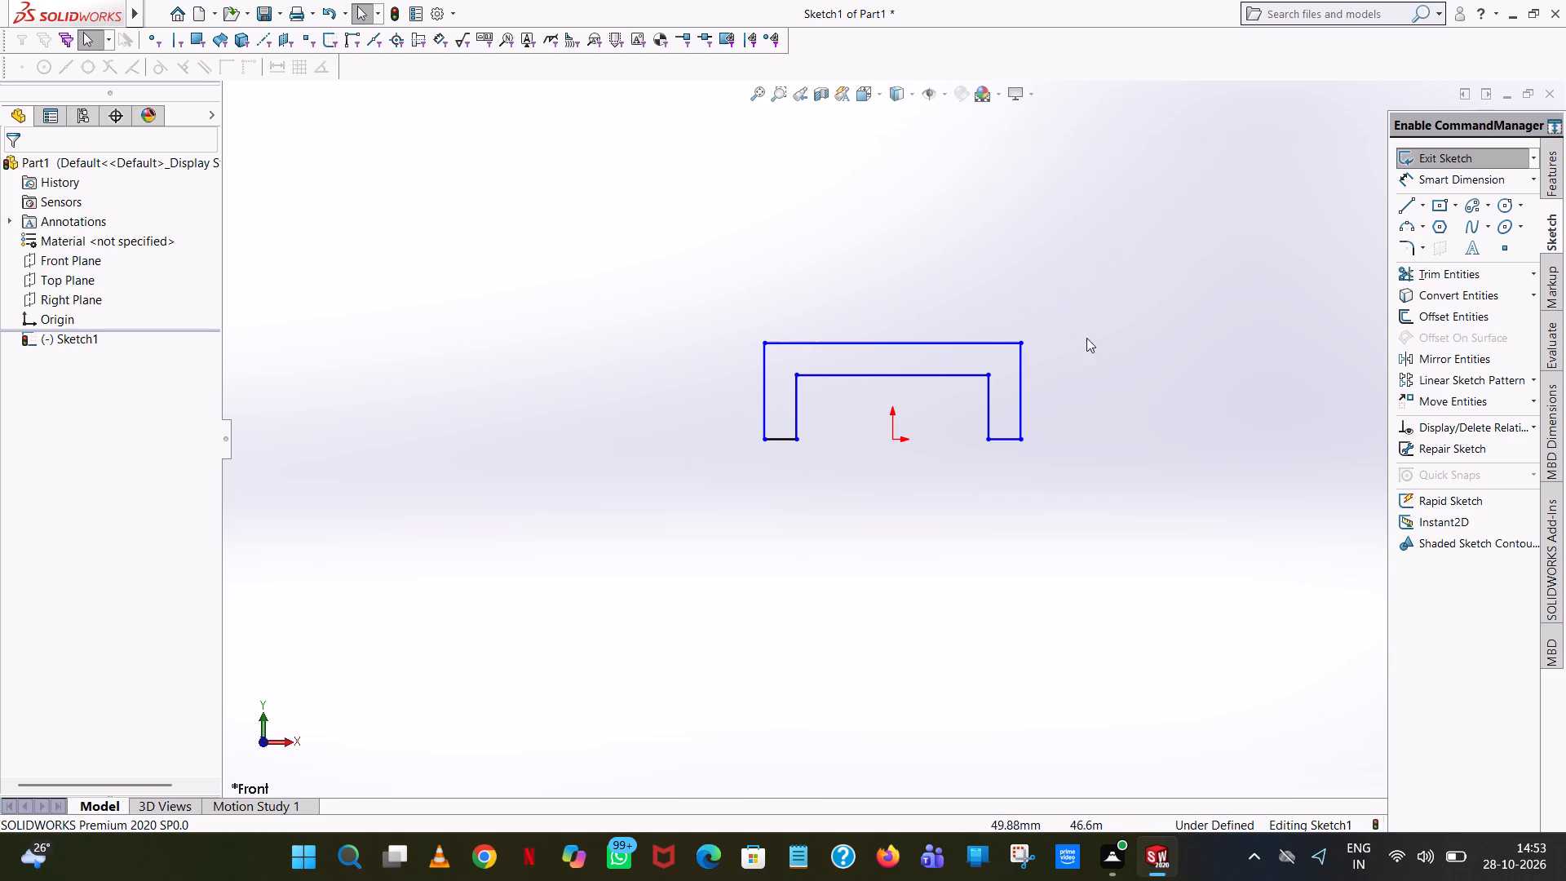
click(1422, 175)
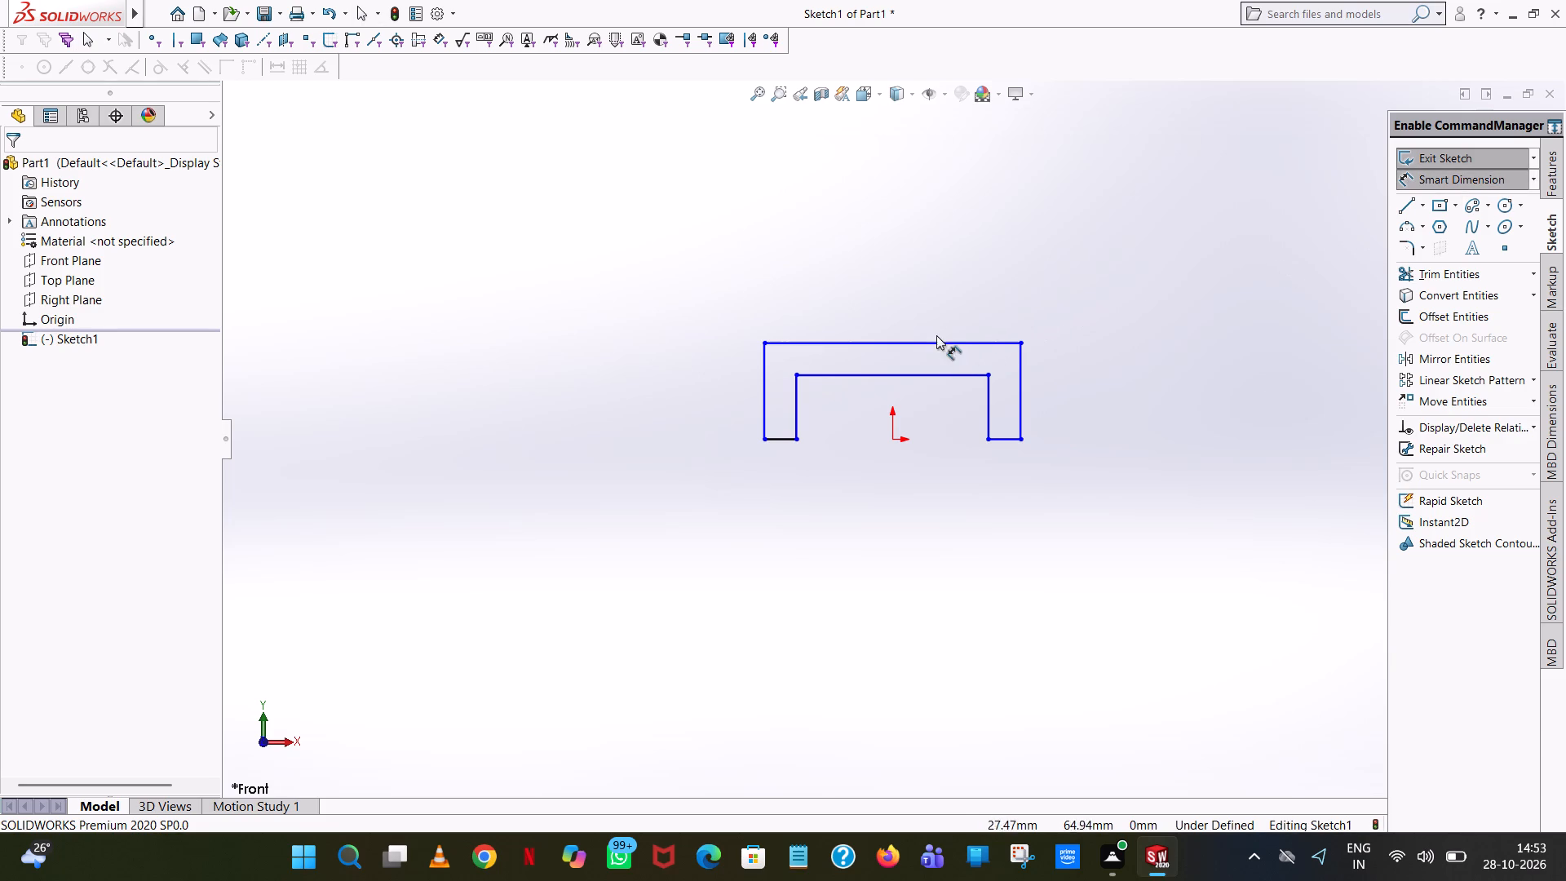
click(918, 341)
click(865, 211)
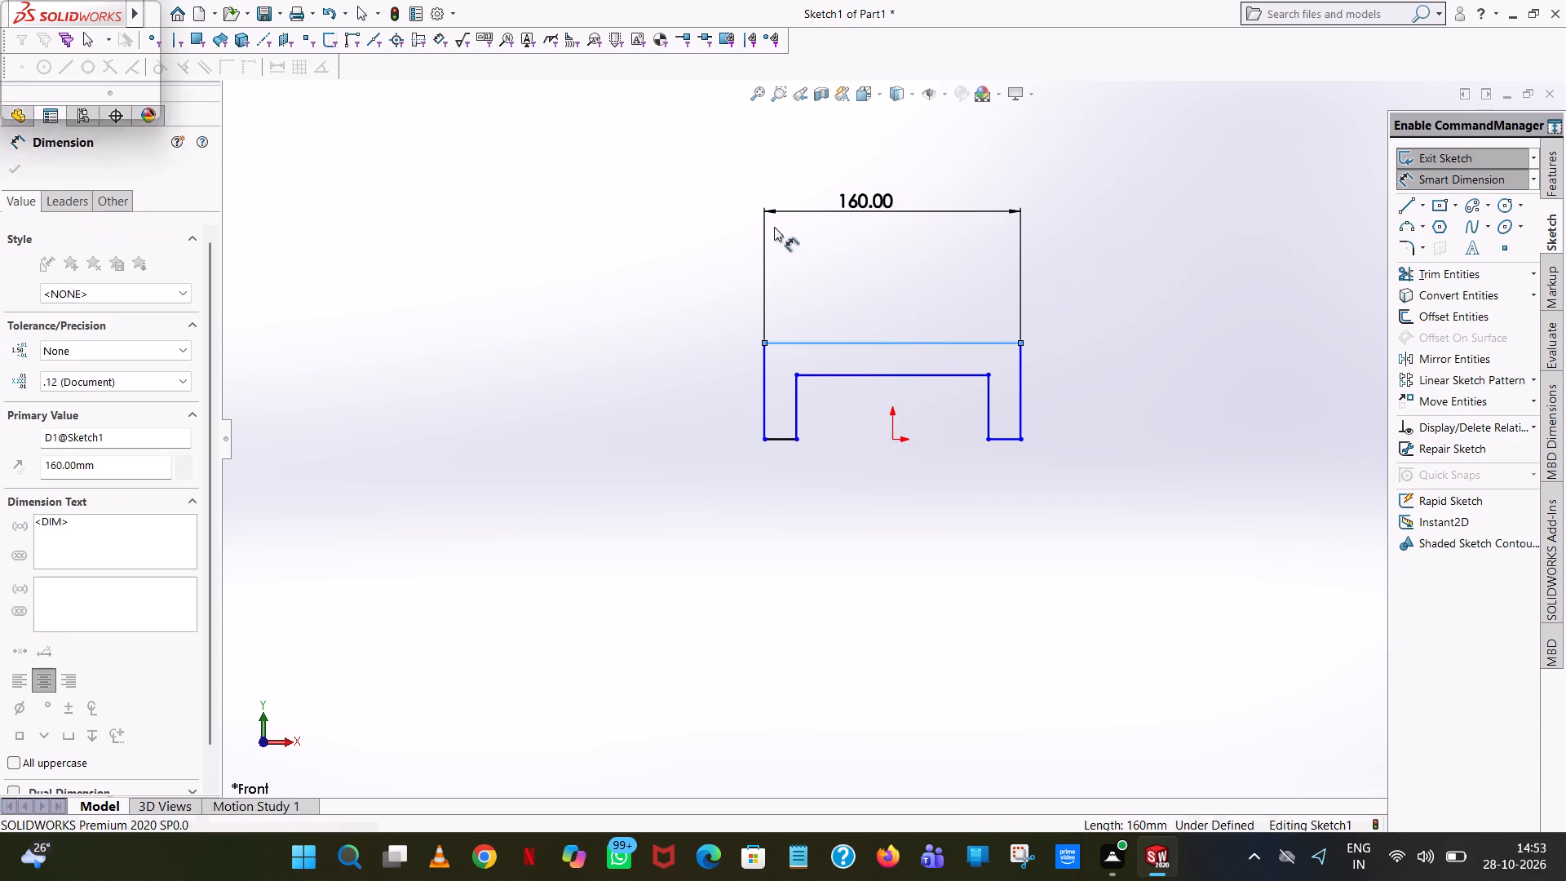
click(802, 183)
click(621, 220)
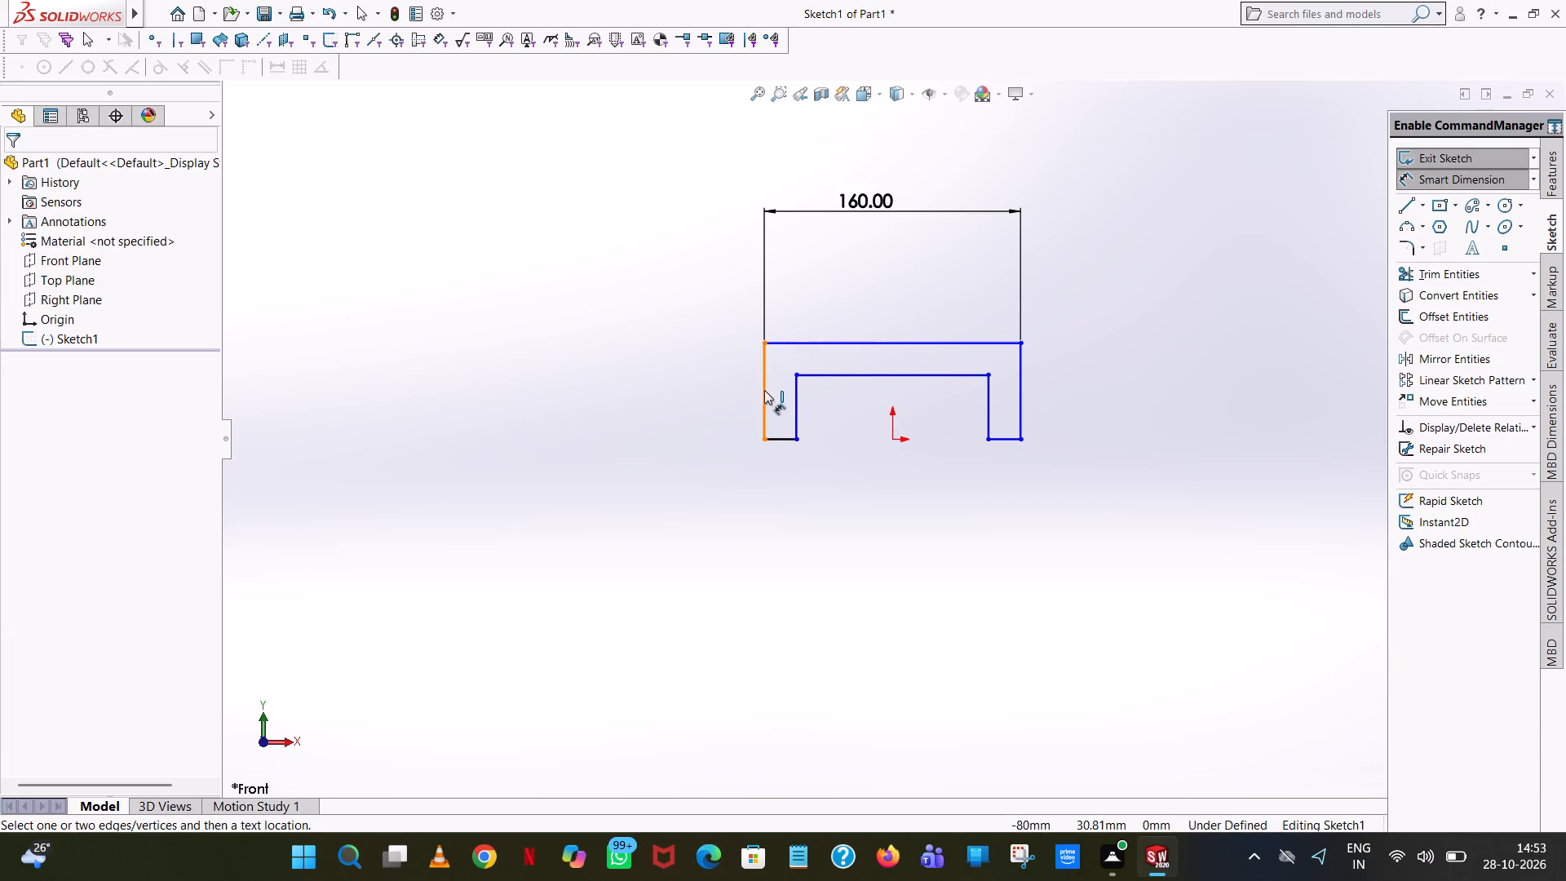
click(767, 391)
click(604, 423)
click(529, 392)
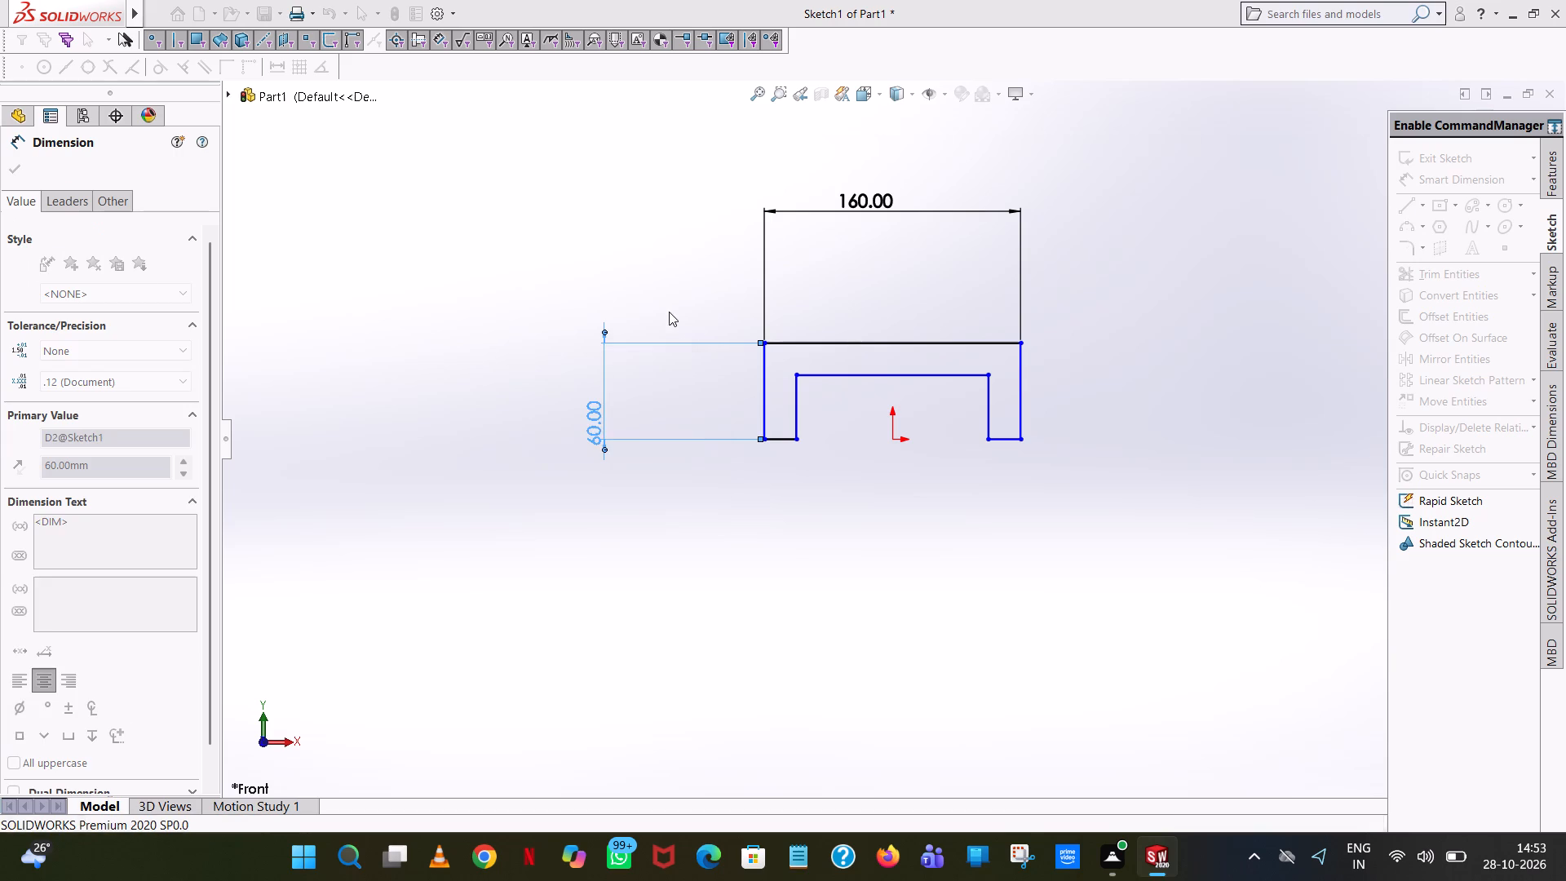
click(670, 305)
Dimension the width of each leg's bottom edge, placing both dimensions below the profile.
click(776, 441)
click(804, 538)
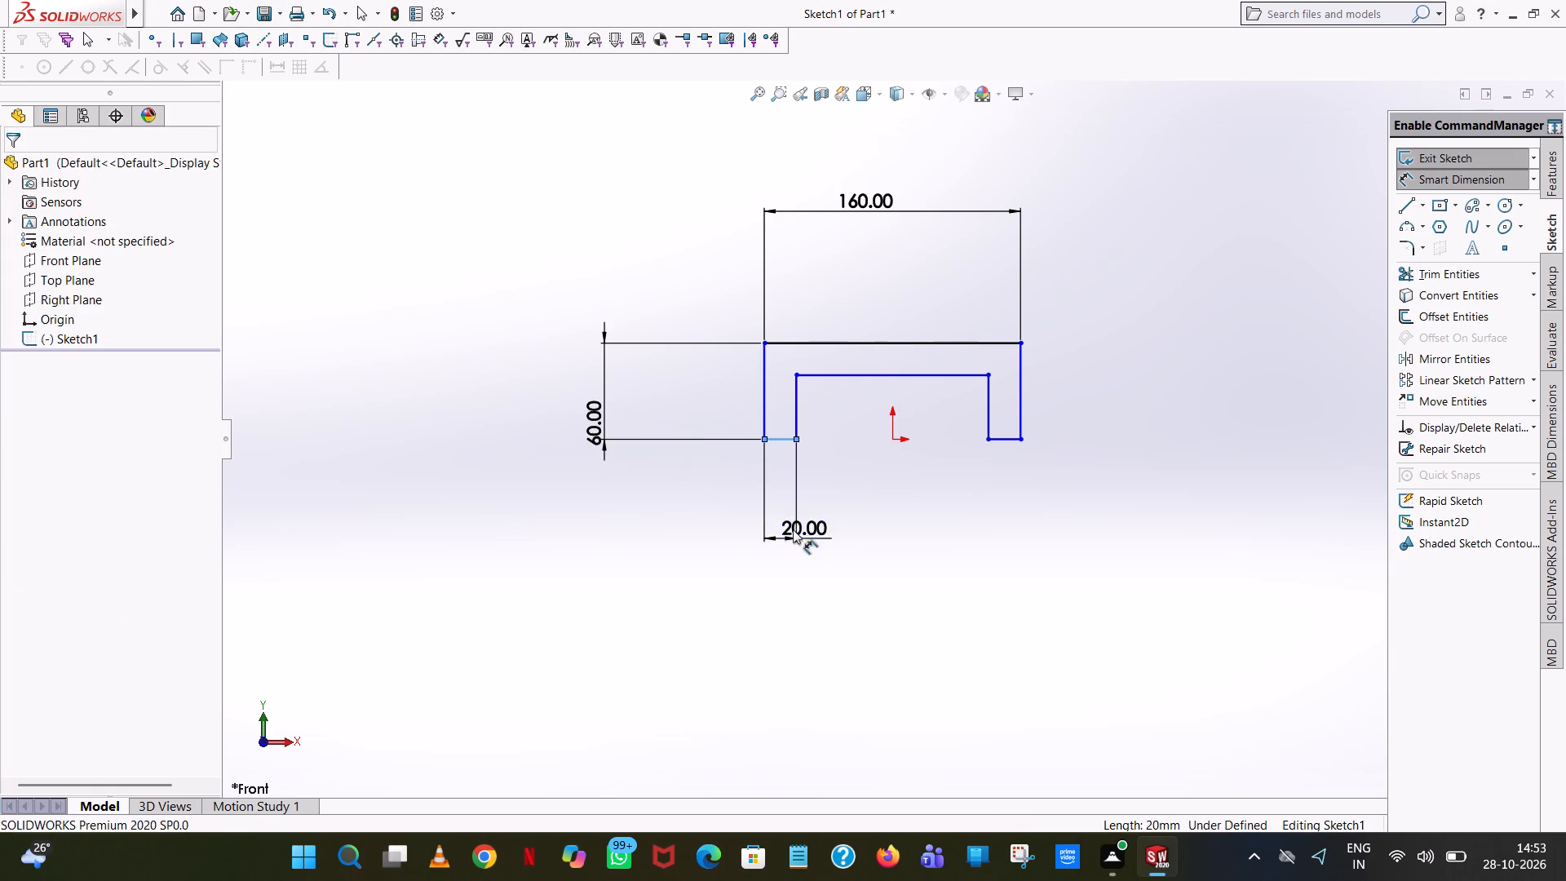
click(735, 509)
click(626, 162)
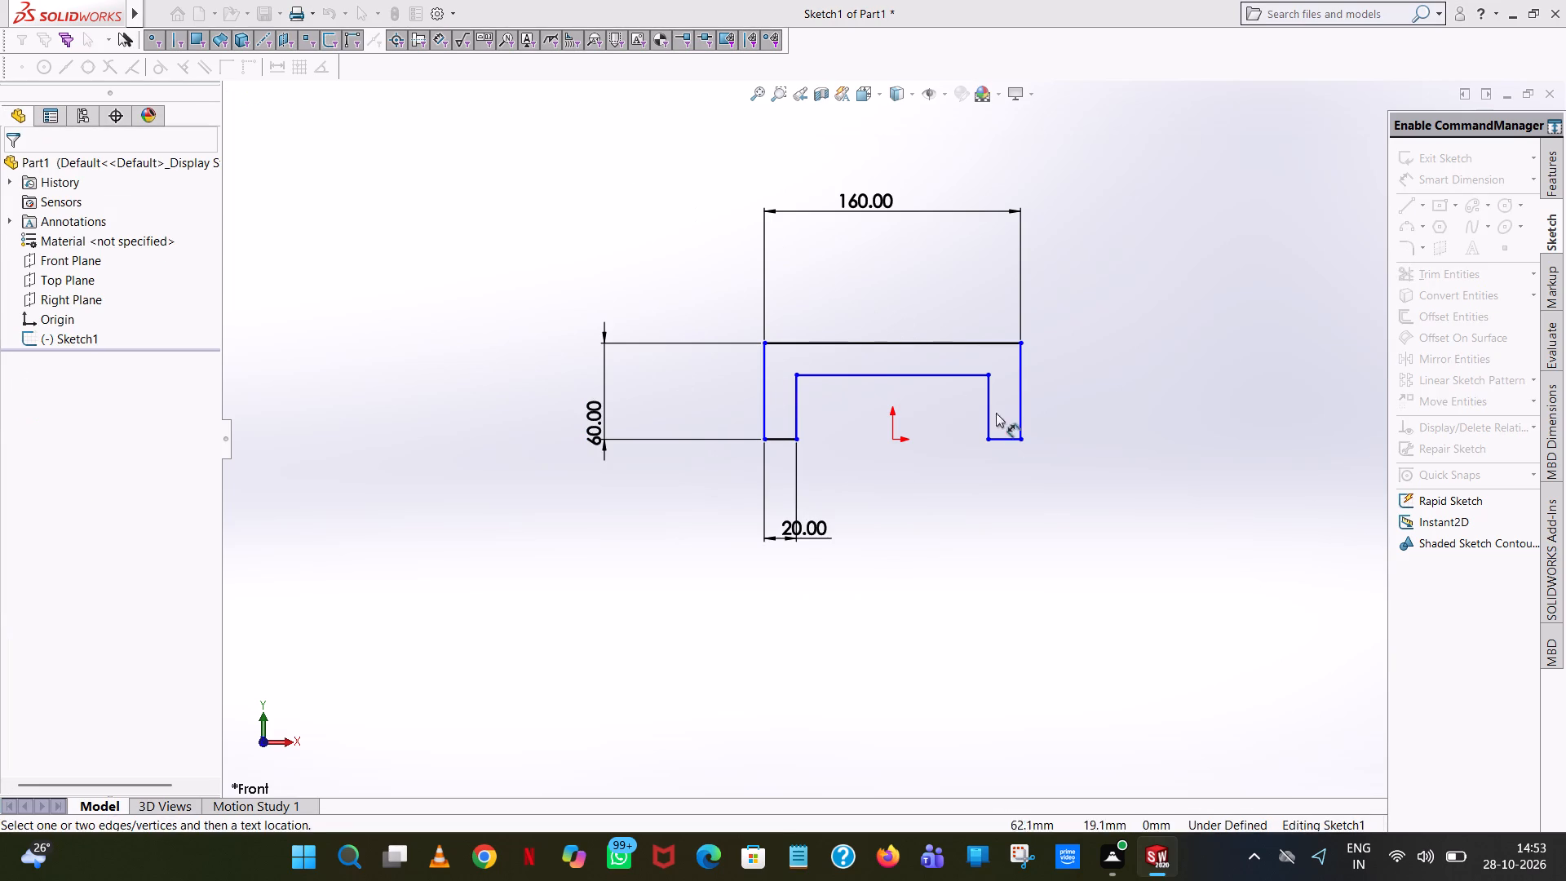
click(1013, 436)
click(1004, 509)
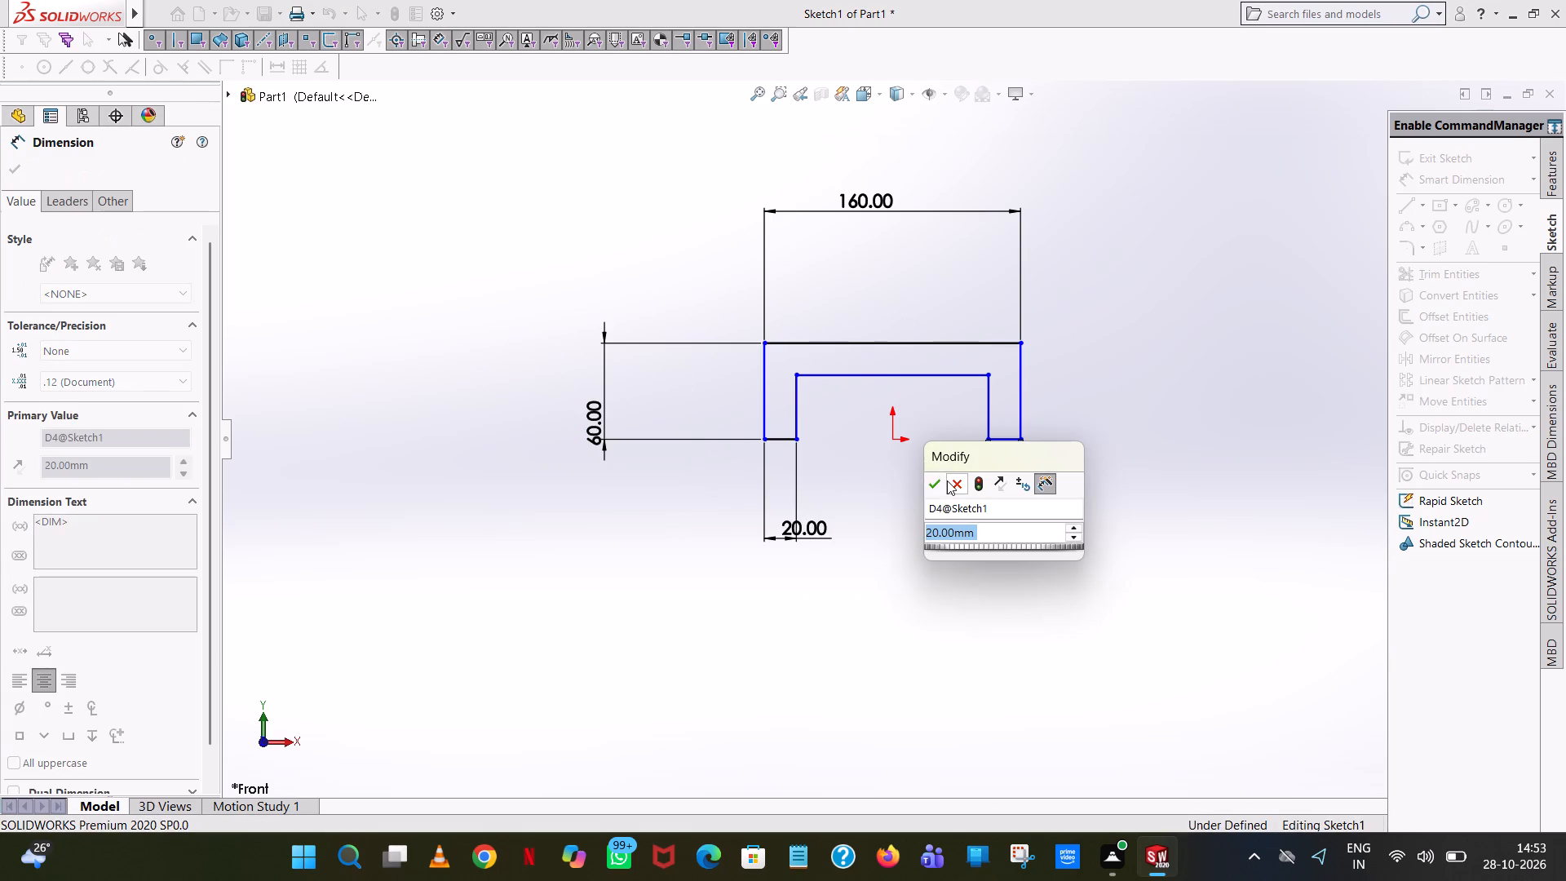
click(938, 482)
click(1230, 354)
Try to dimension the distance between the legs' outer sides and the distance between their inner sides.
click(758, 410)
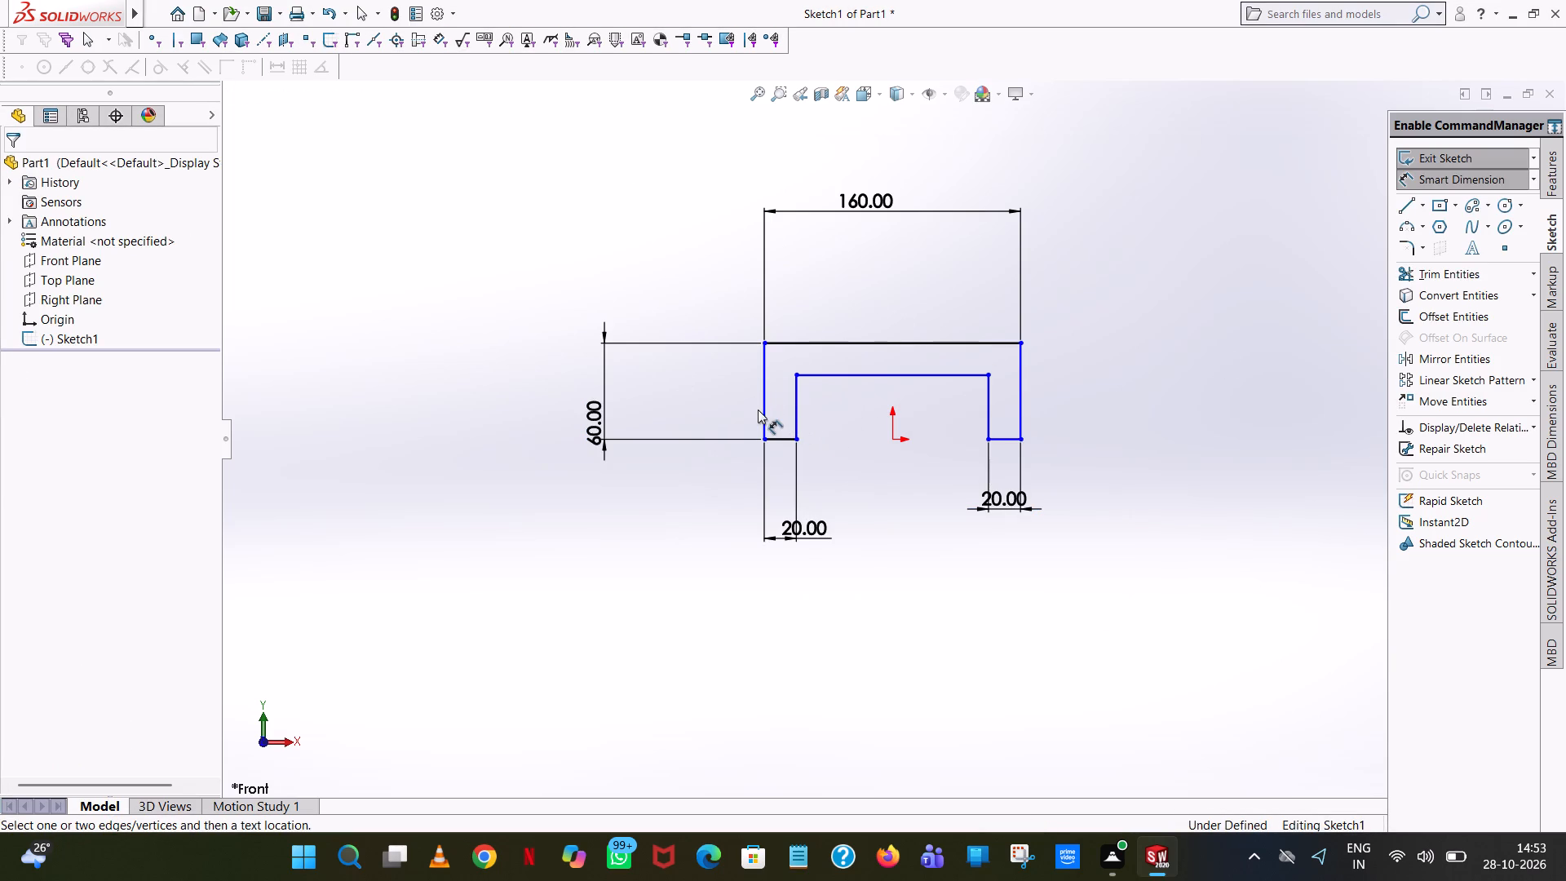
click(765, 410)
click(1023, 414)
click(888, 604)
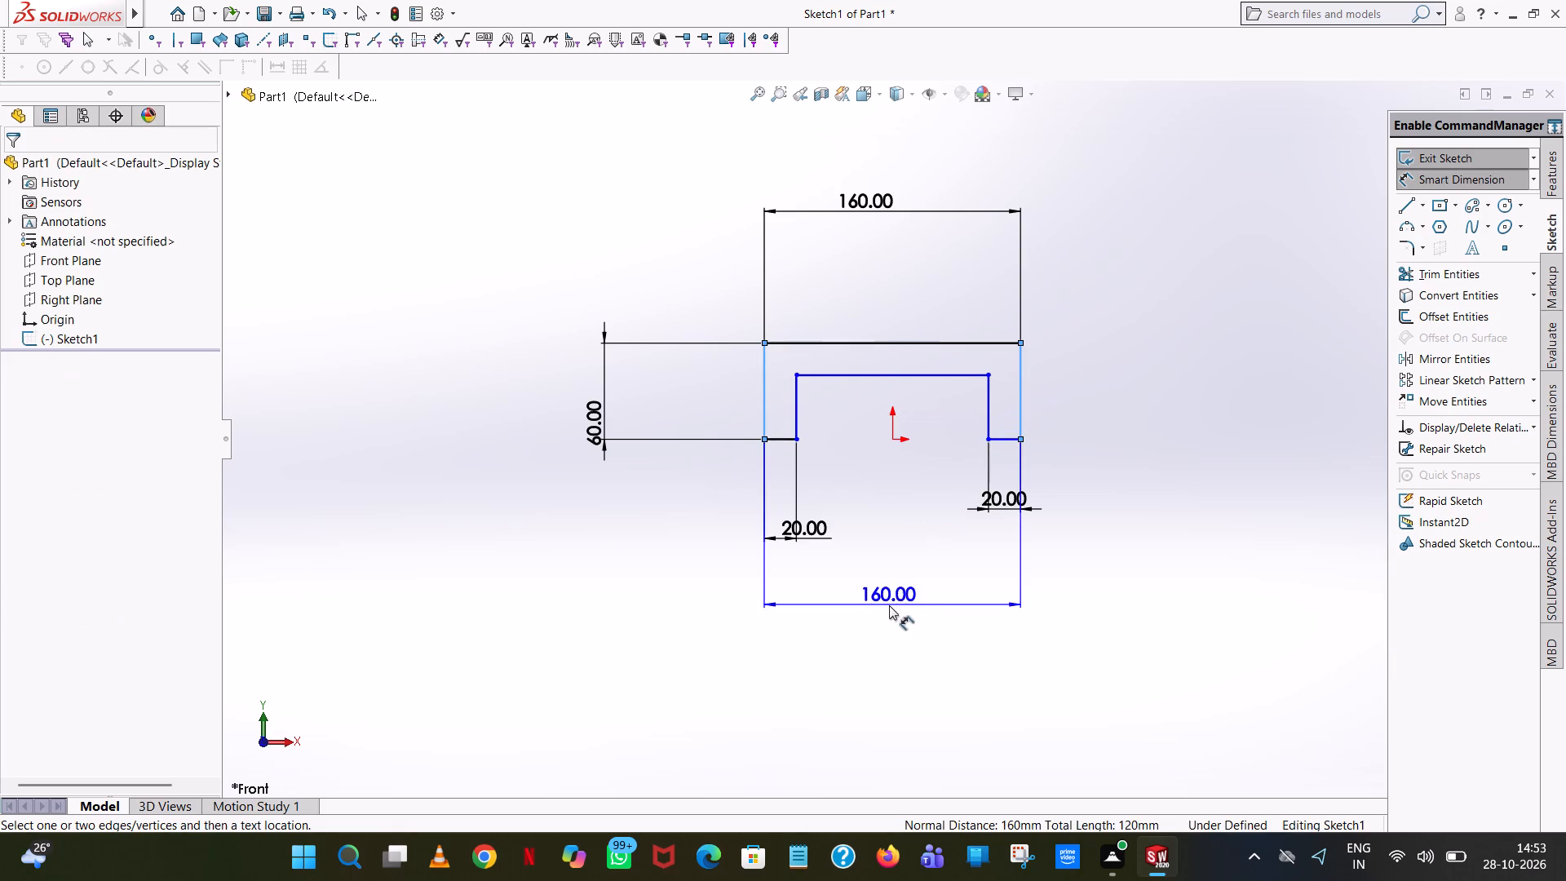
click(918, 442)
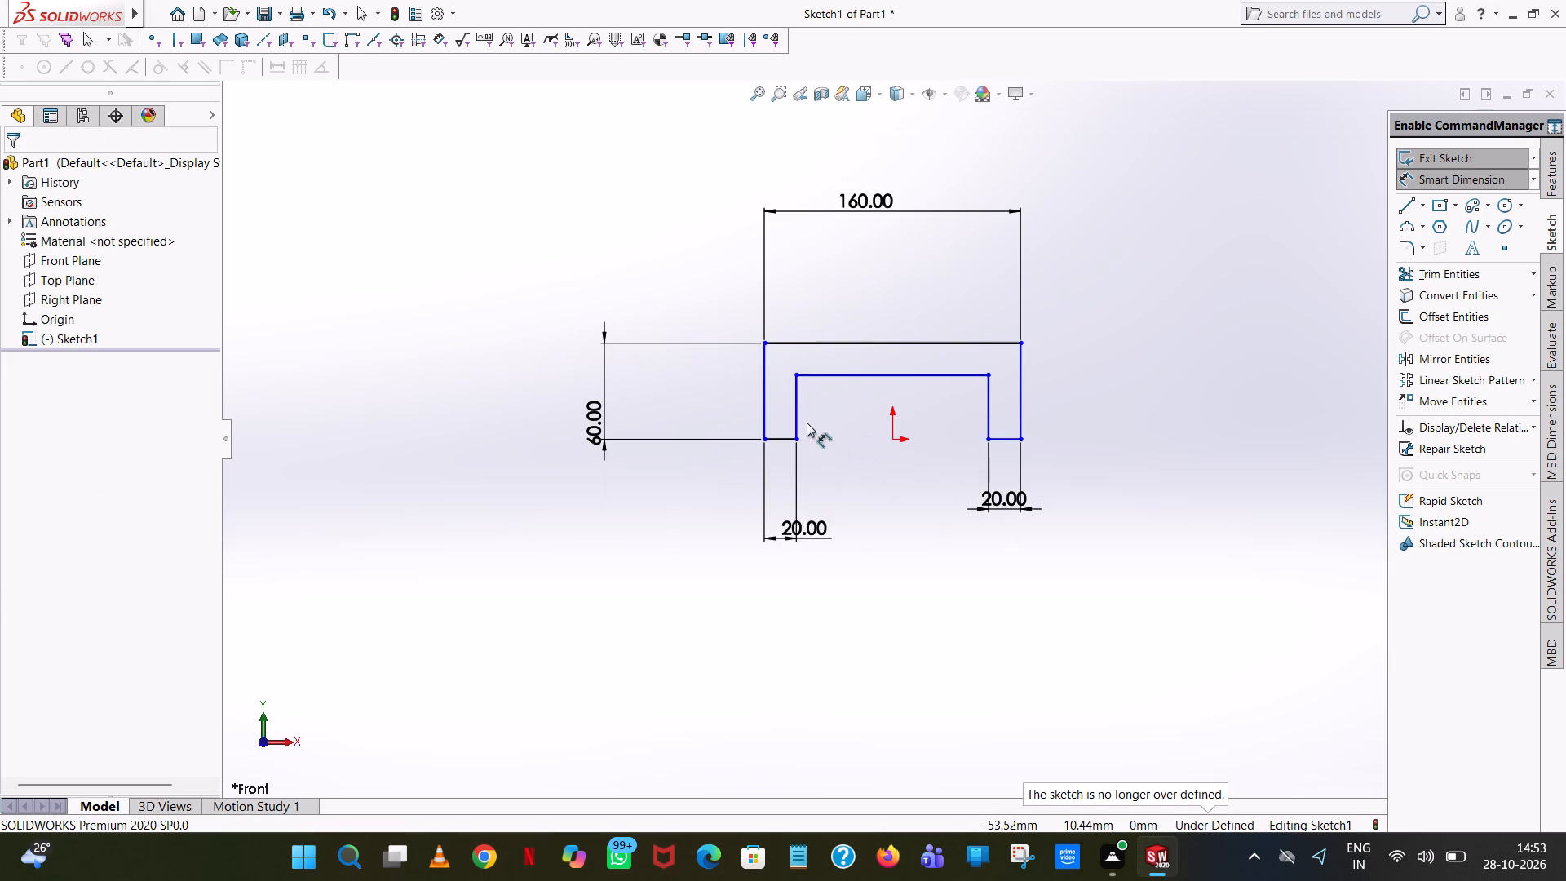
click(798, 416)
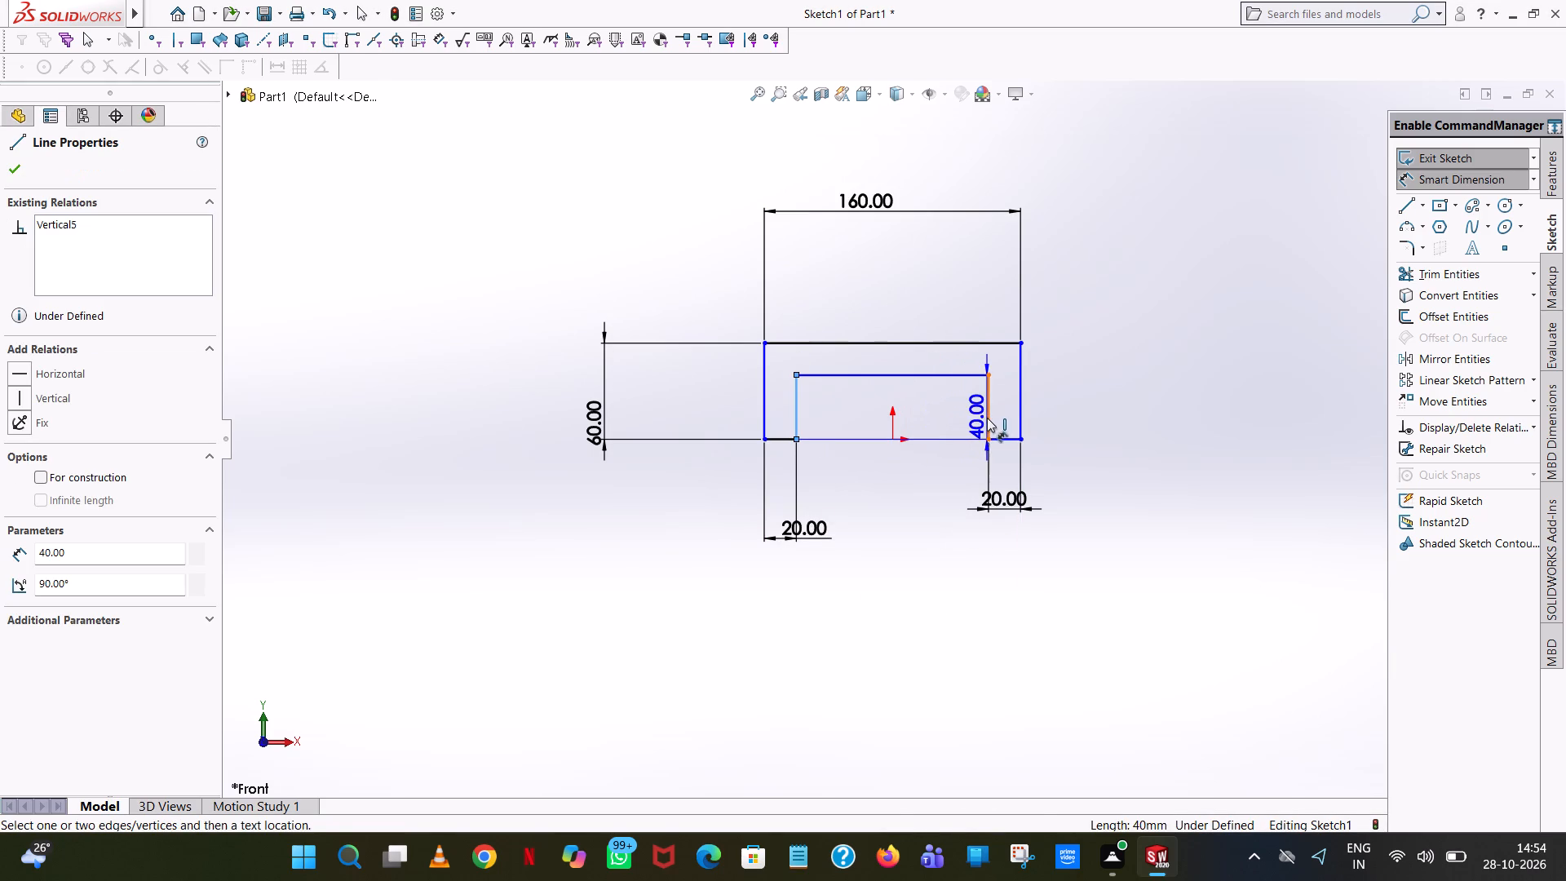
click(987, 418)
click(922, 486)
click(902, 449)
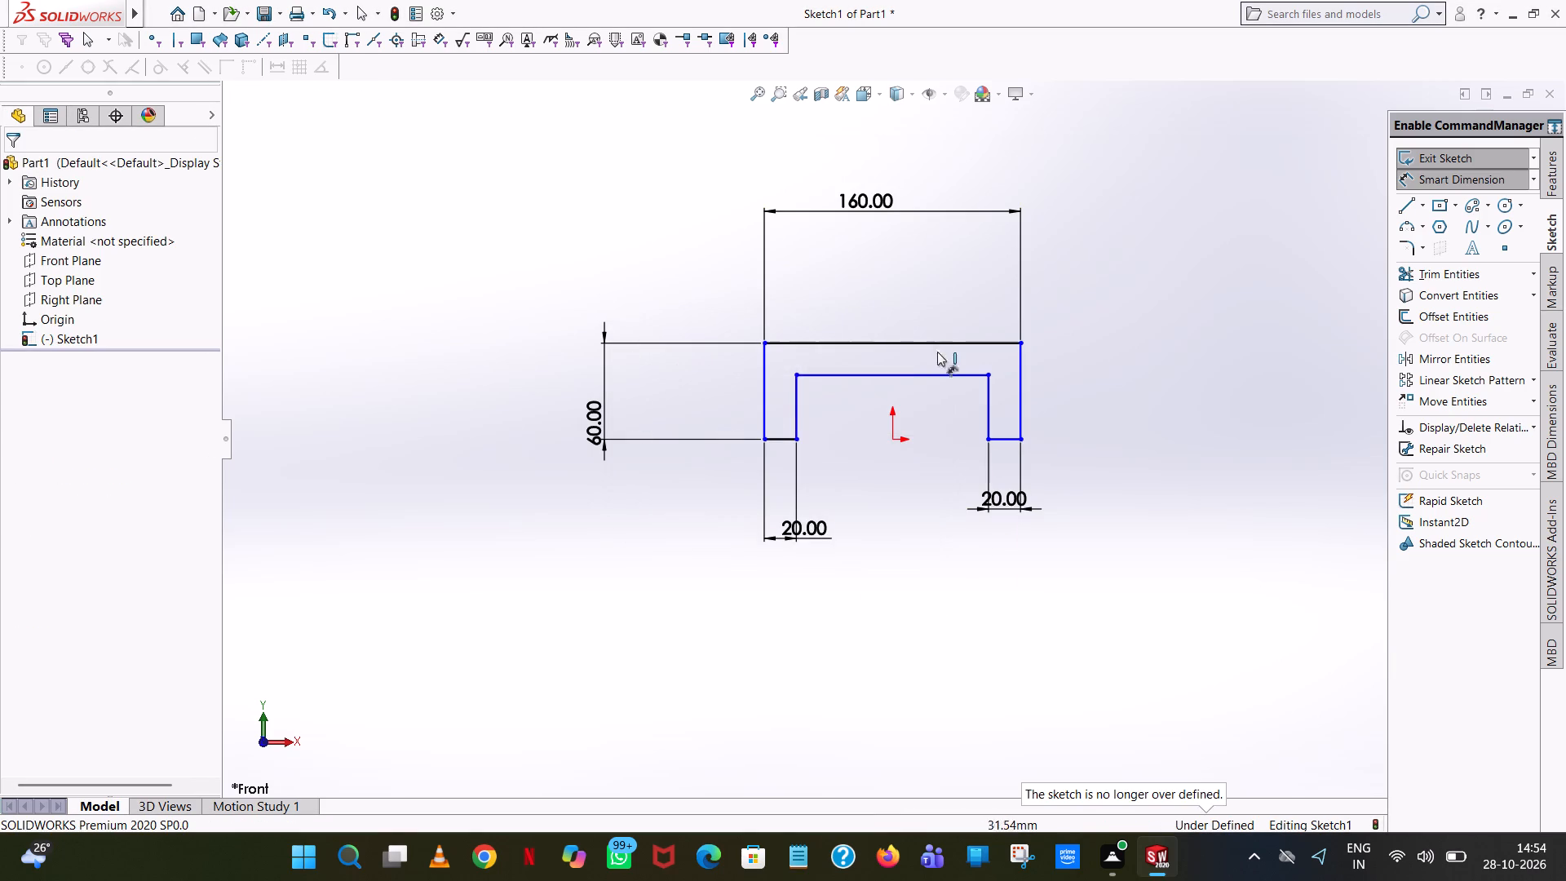
Dimension the horizontal distance from the left leg's outer side to the origin, placing it below the profile.
click(766, 408)
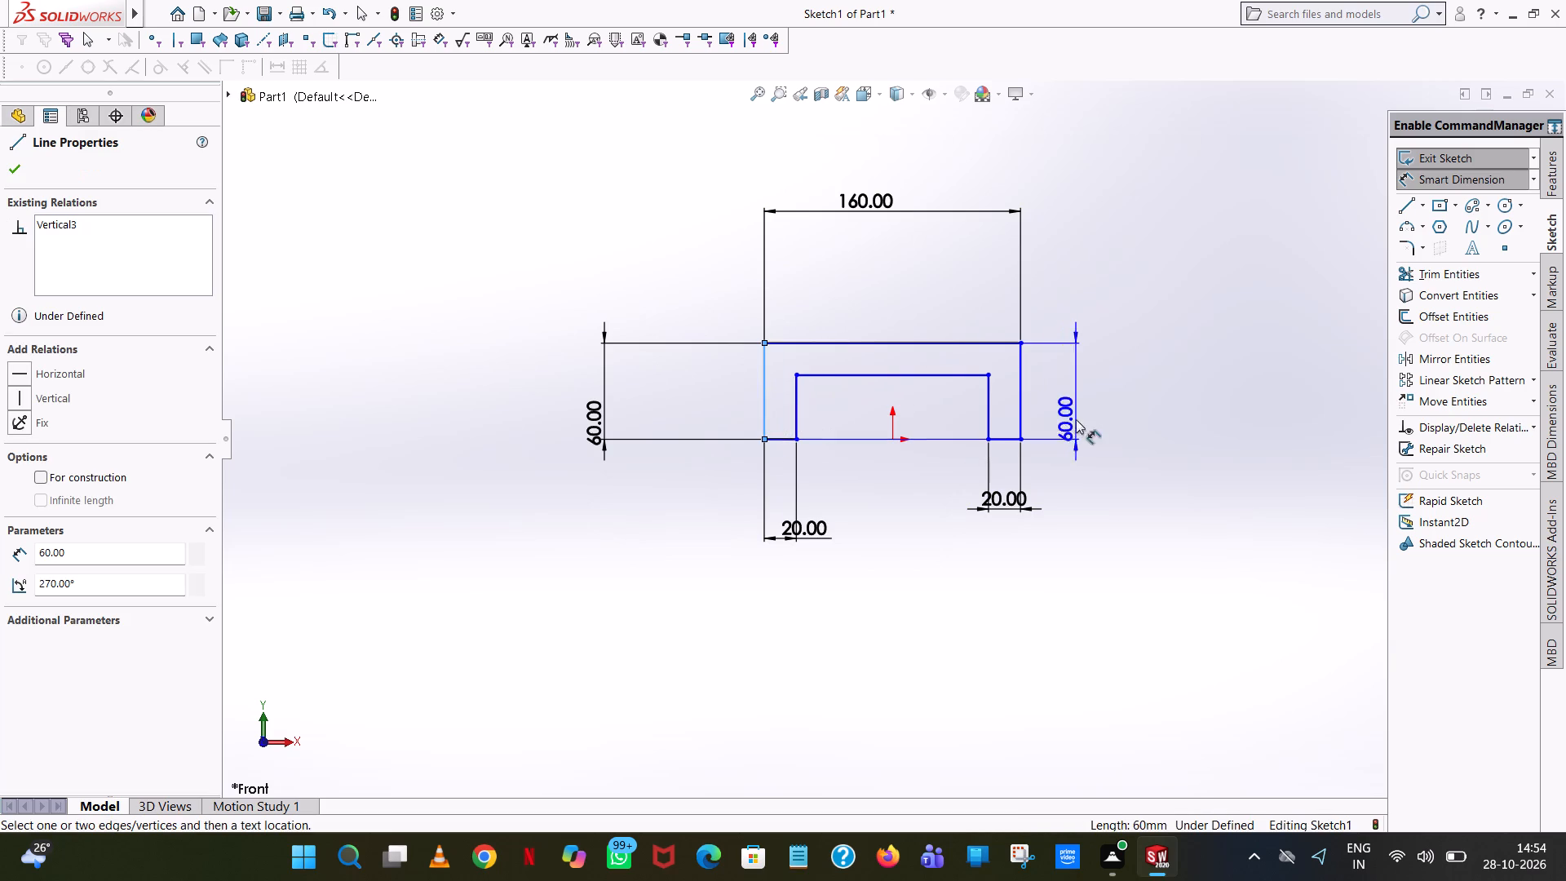
click(895, 440)
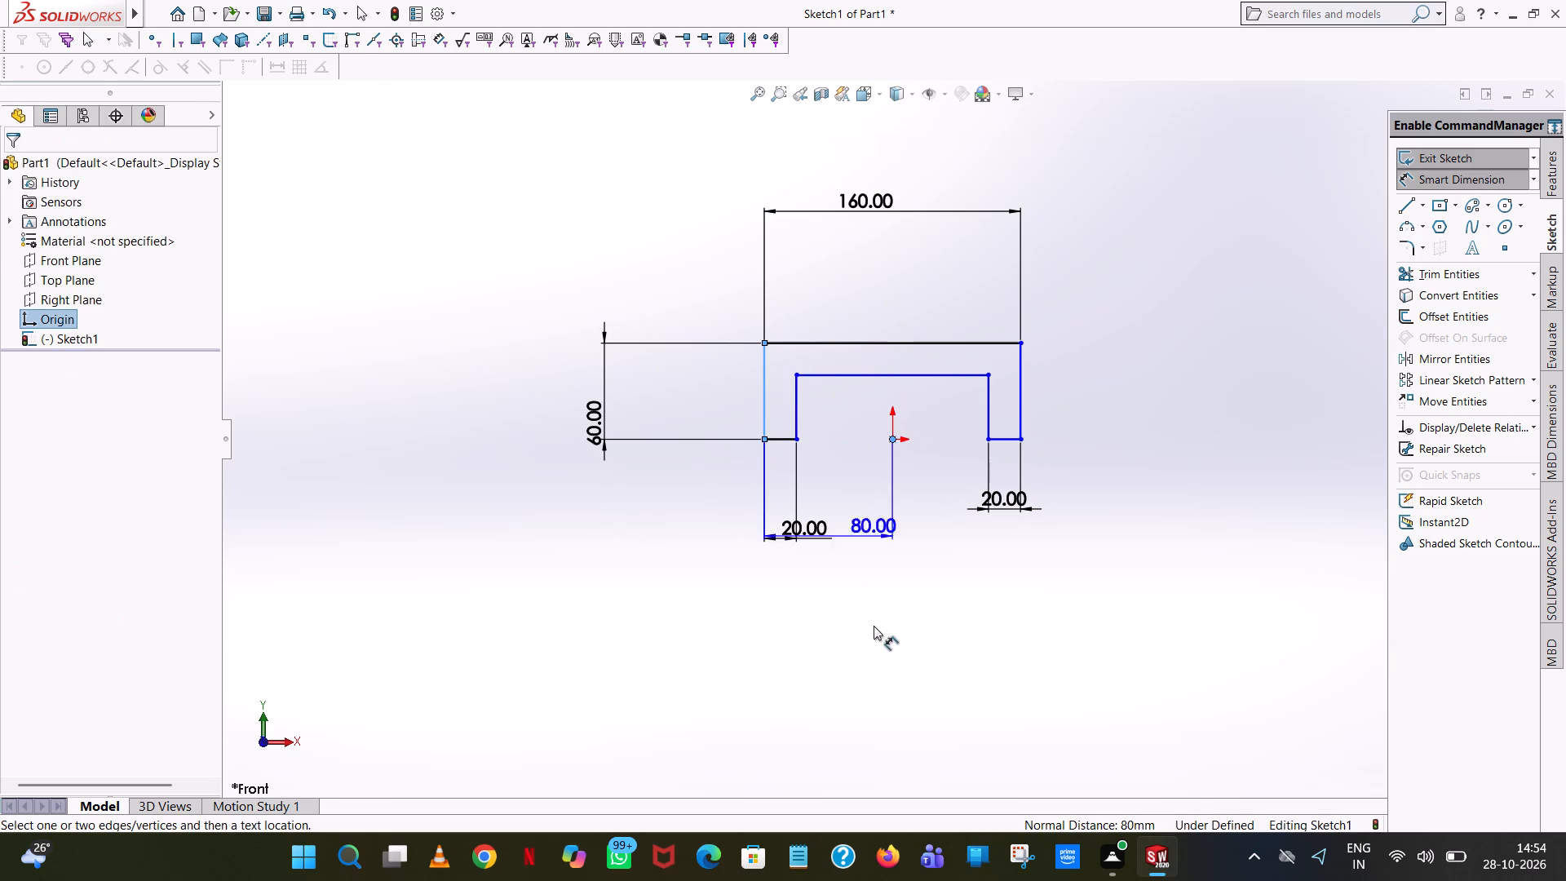
click(874, 630)
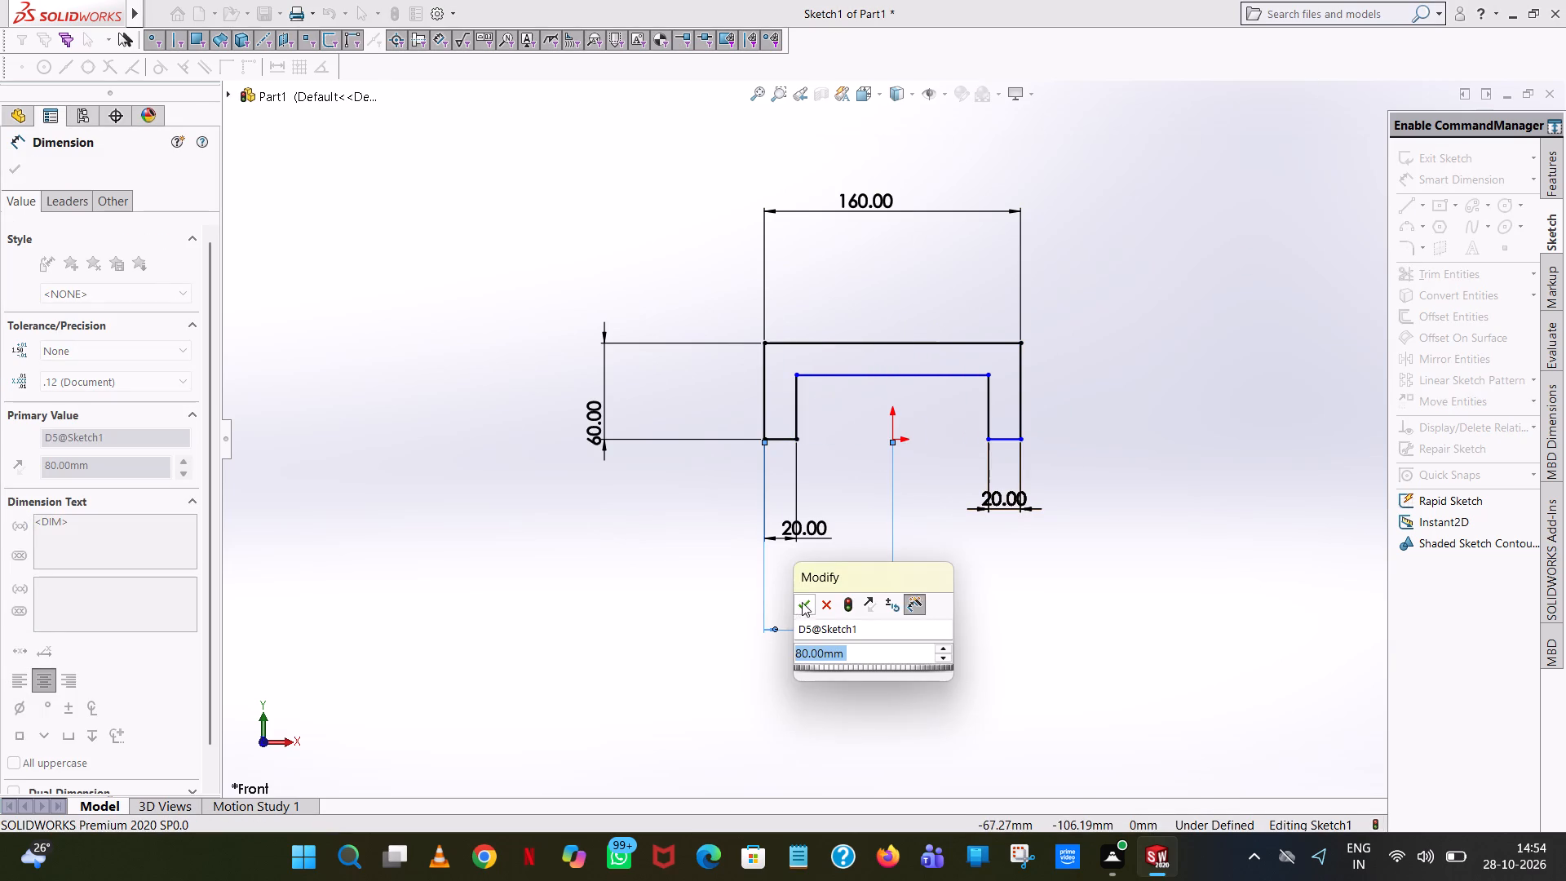
click(802, 602)
click(1207, 359)
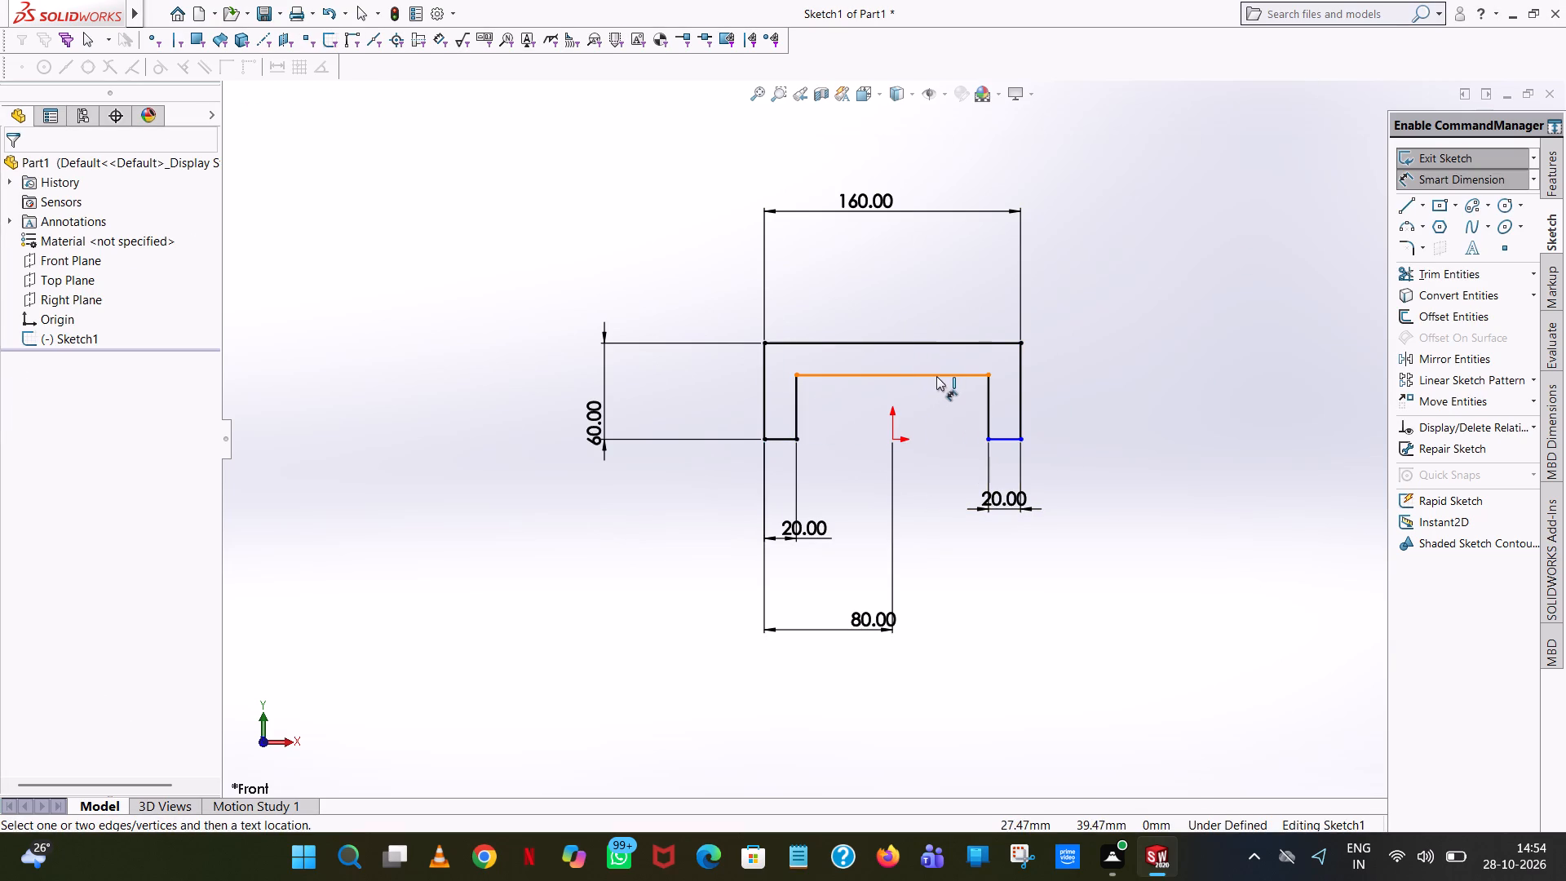
Dimension the thickness of the top bar between the inner and outer horizontal lines, placing it beyond the right leg.
click(936, 376)
click(955, 343)
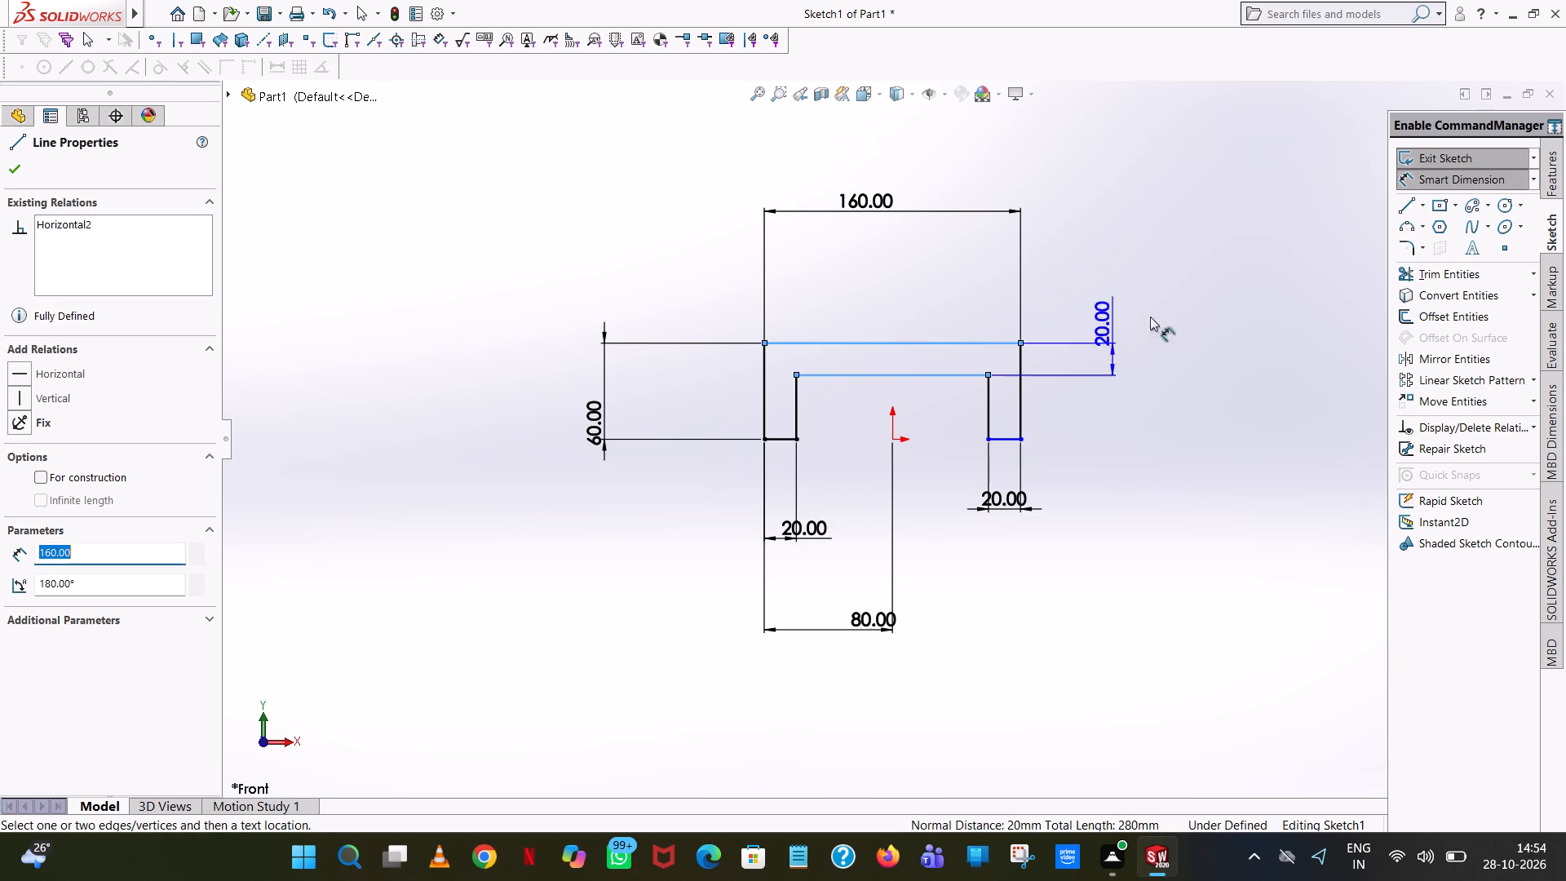
click(1195, 311)
click(1123, 273)
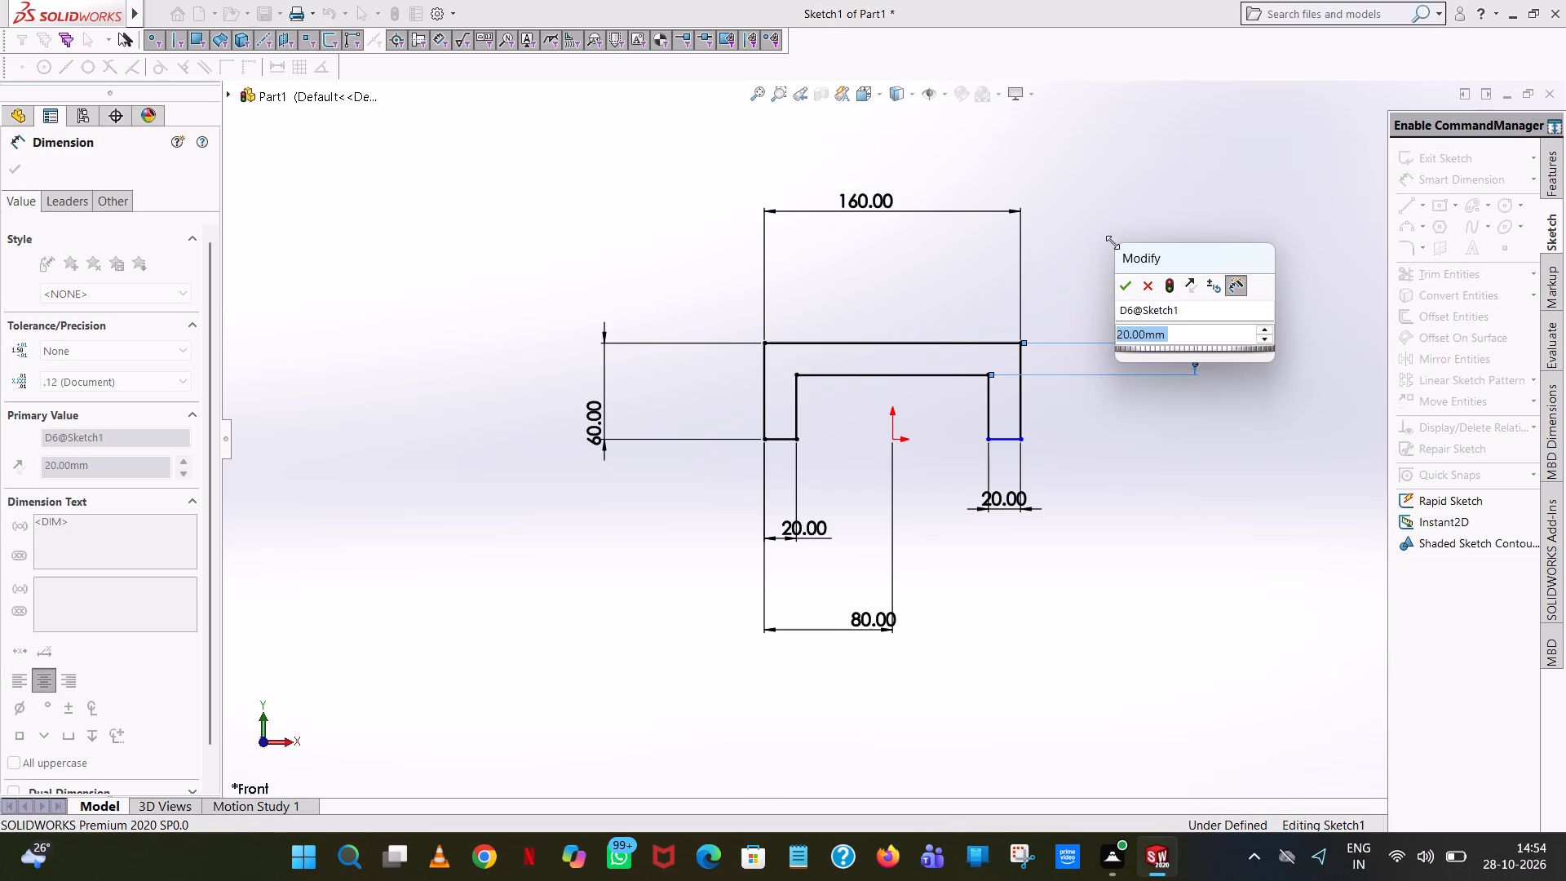
click(1124, 282)
click(1124, 193)
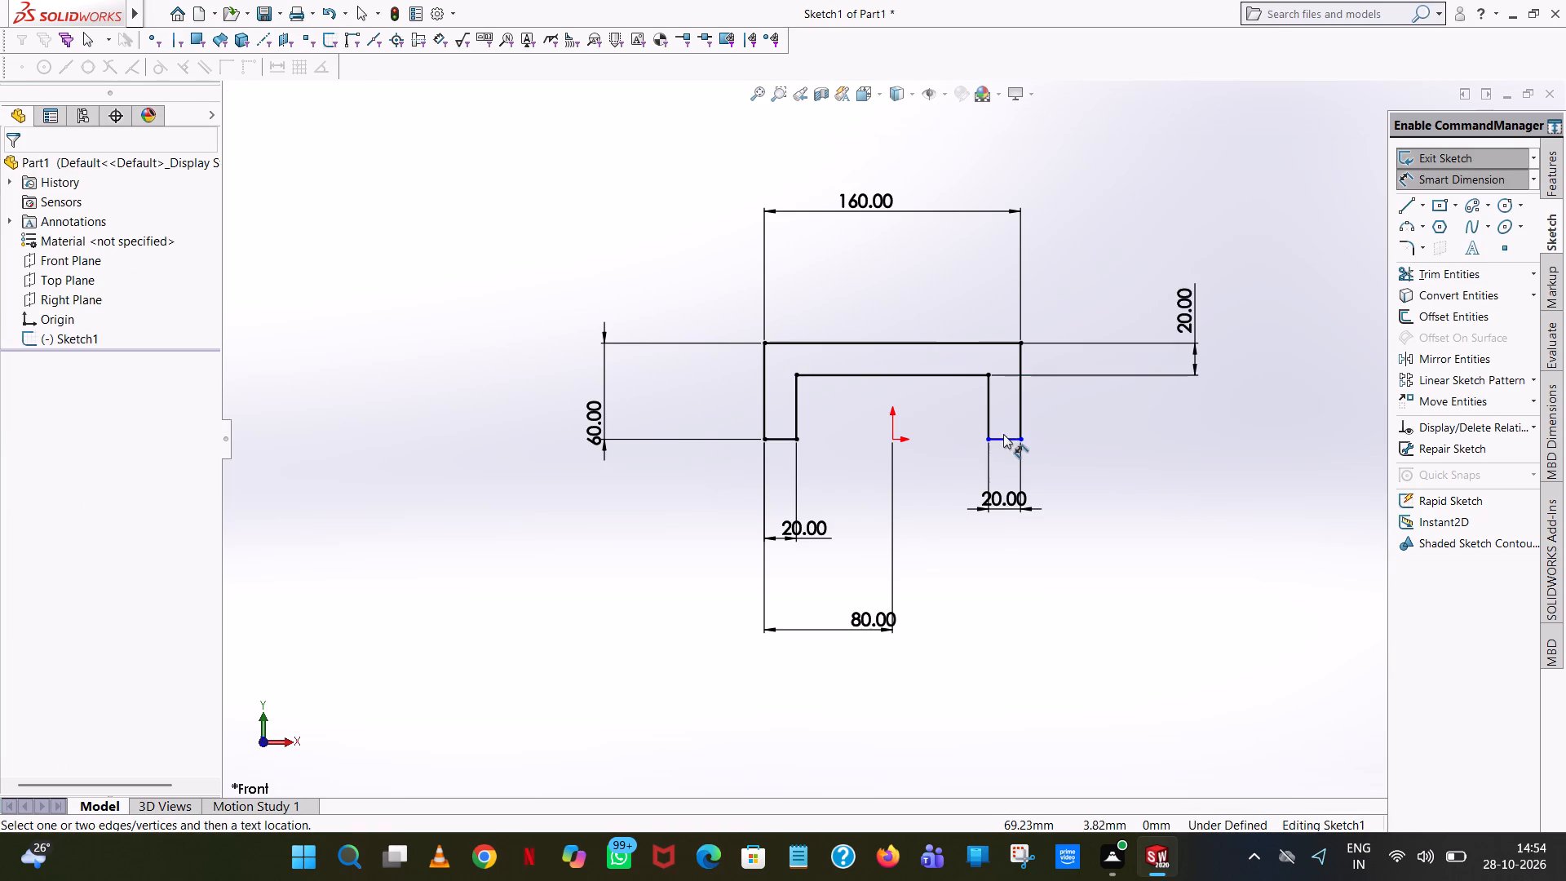
Dimension the height from the right leg's bottom edge to the profile's top edge, placing it beside the right leg.
click(1003, 441)
click(993, 342)
click(1084, 342)
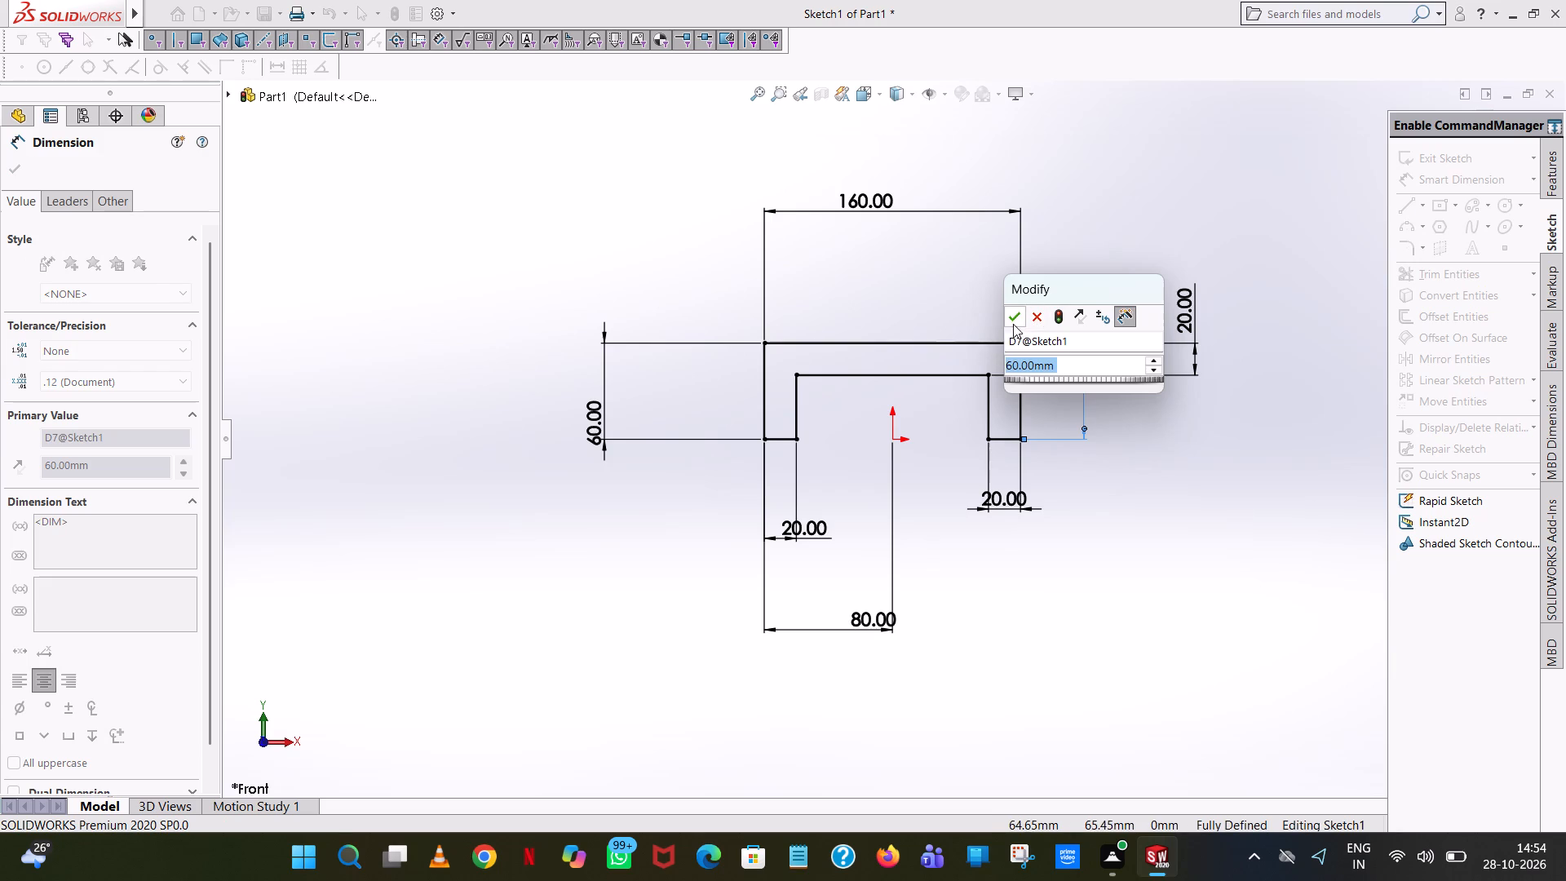
click(1013, 322)
click(1068, 246)
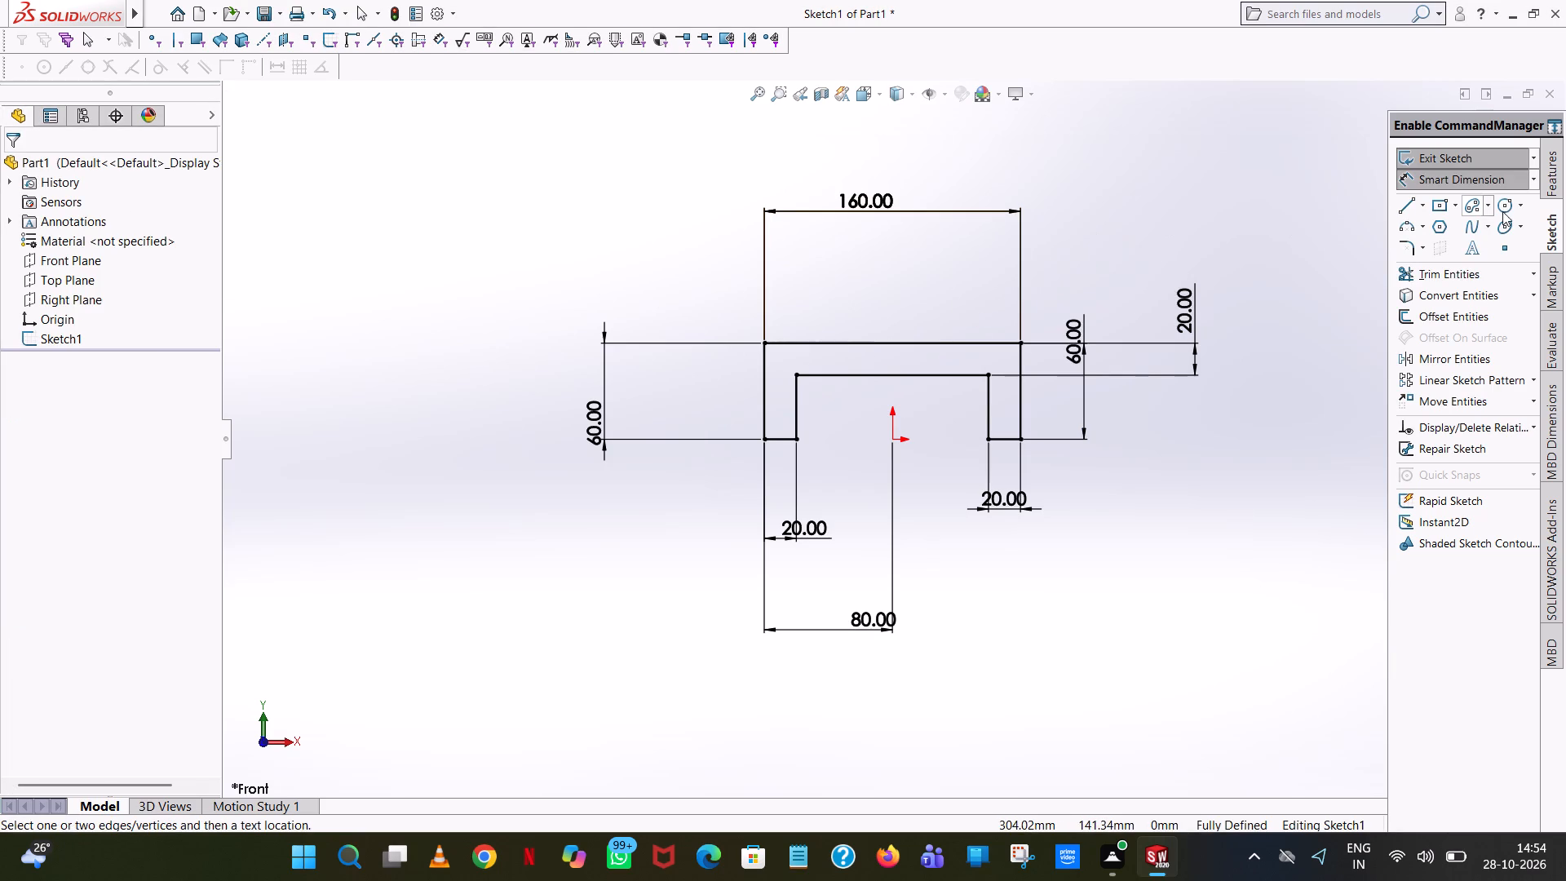
Extrude the inverted-U profile as a blind boss with a depth of 40 mm from the sketch plane.
click(1546, 157)
click(1494, 163)
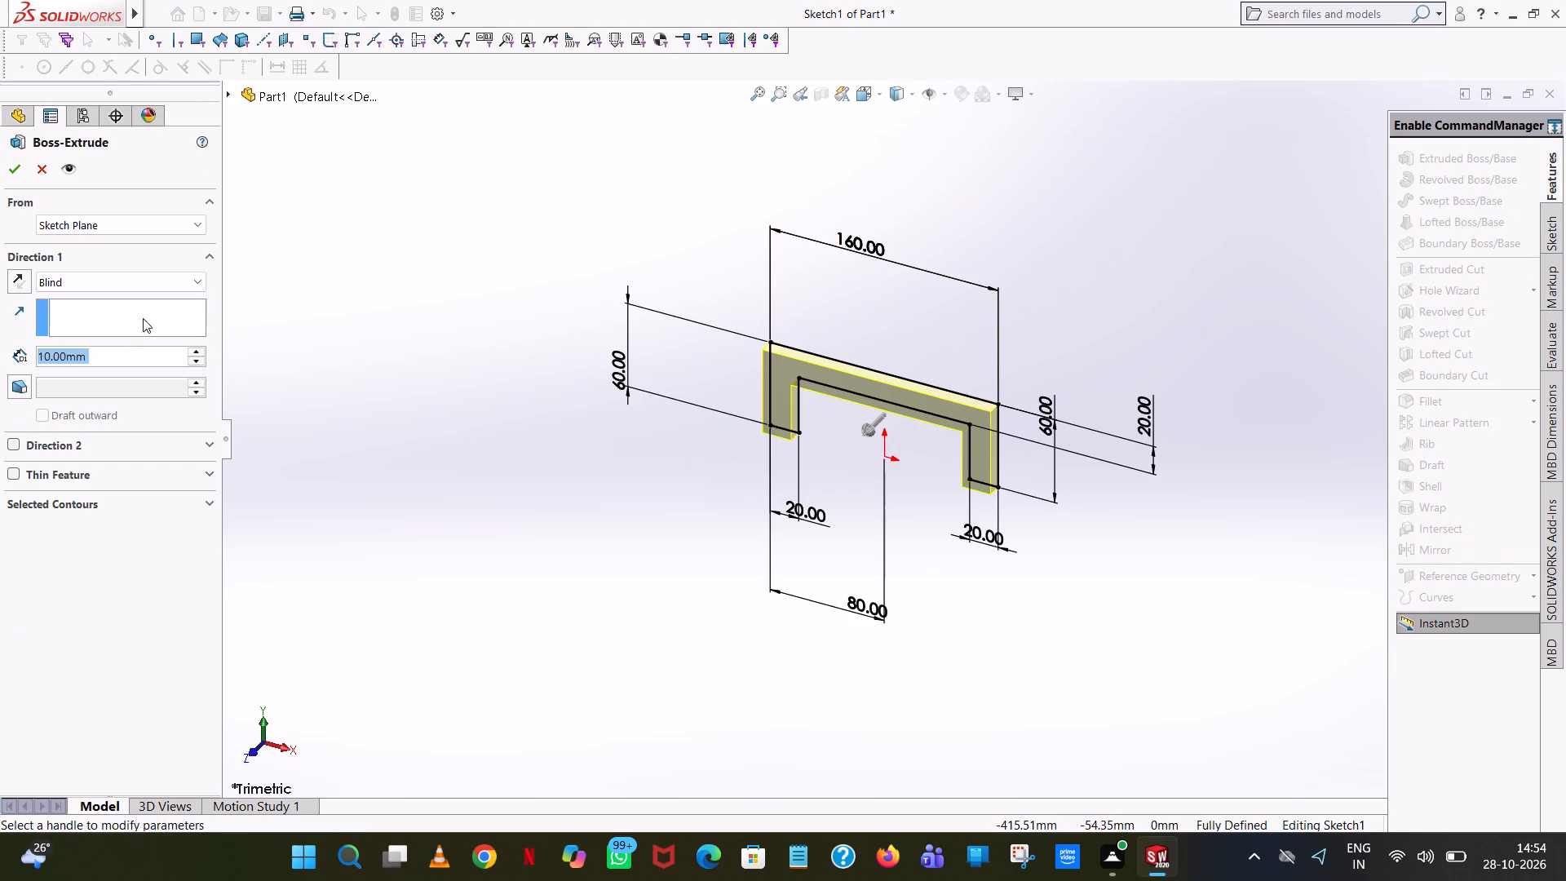
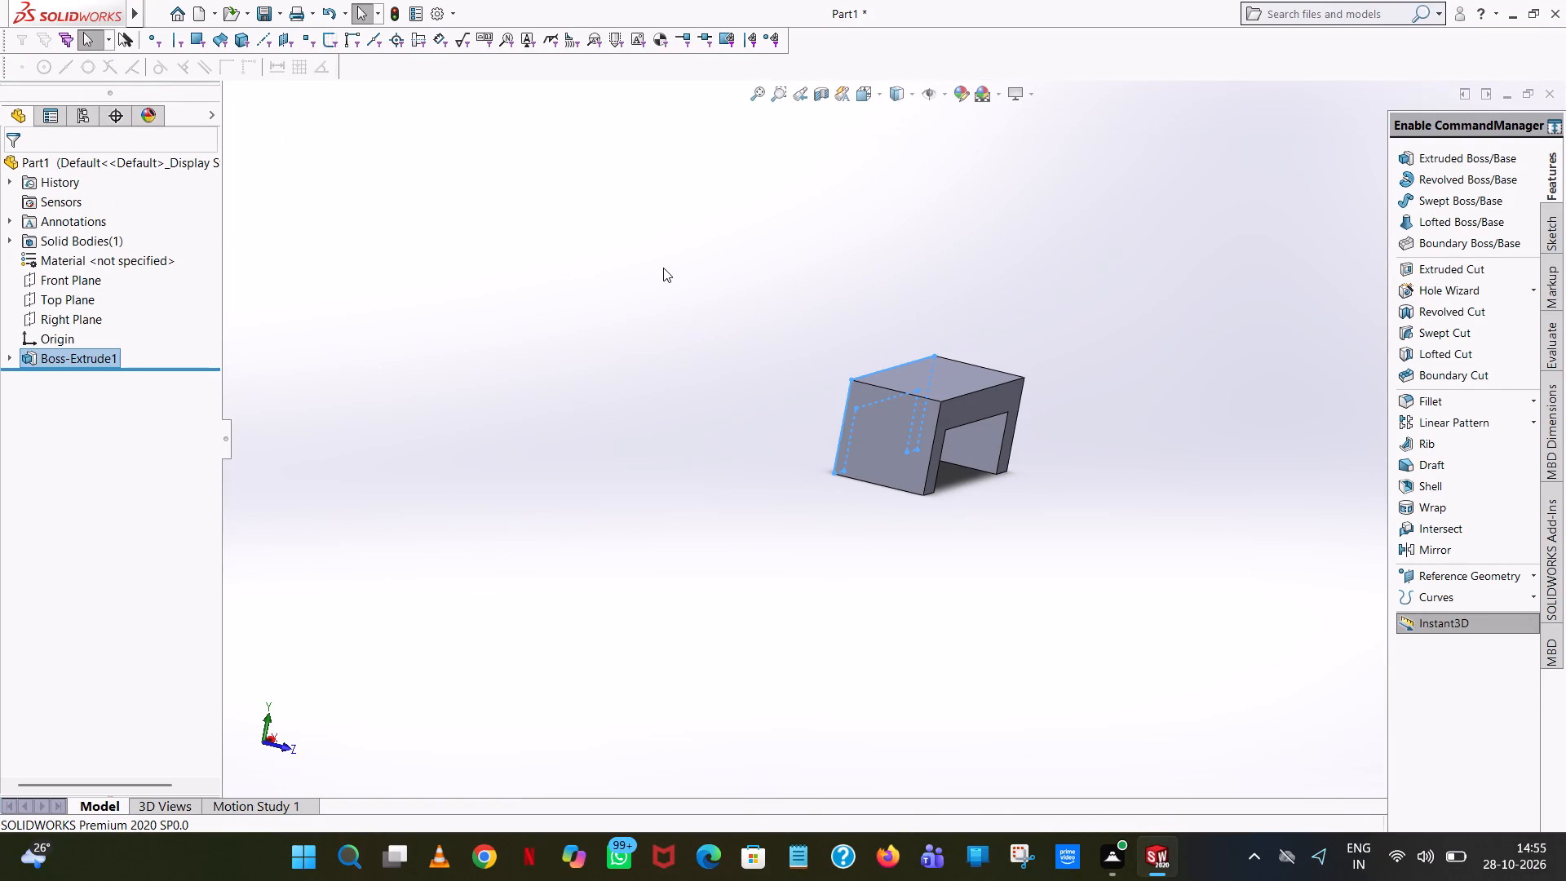
Start an extruded boss sketch on the inverted-U block's top face, viewed from the top.
key(ctrl+7)
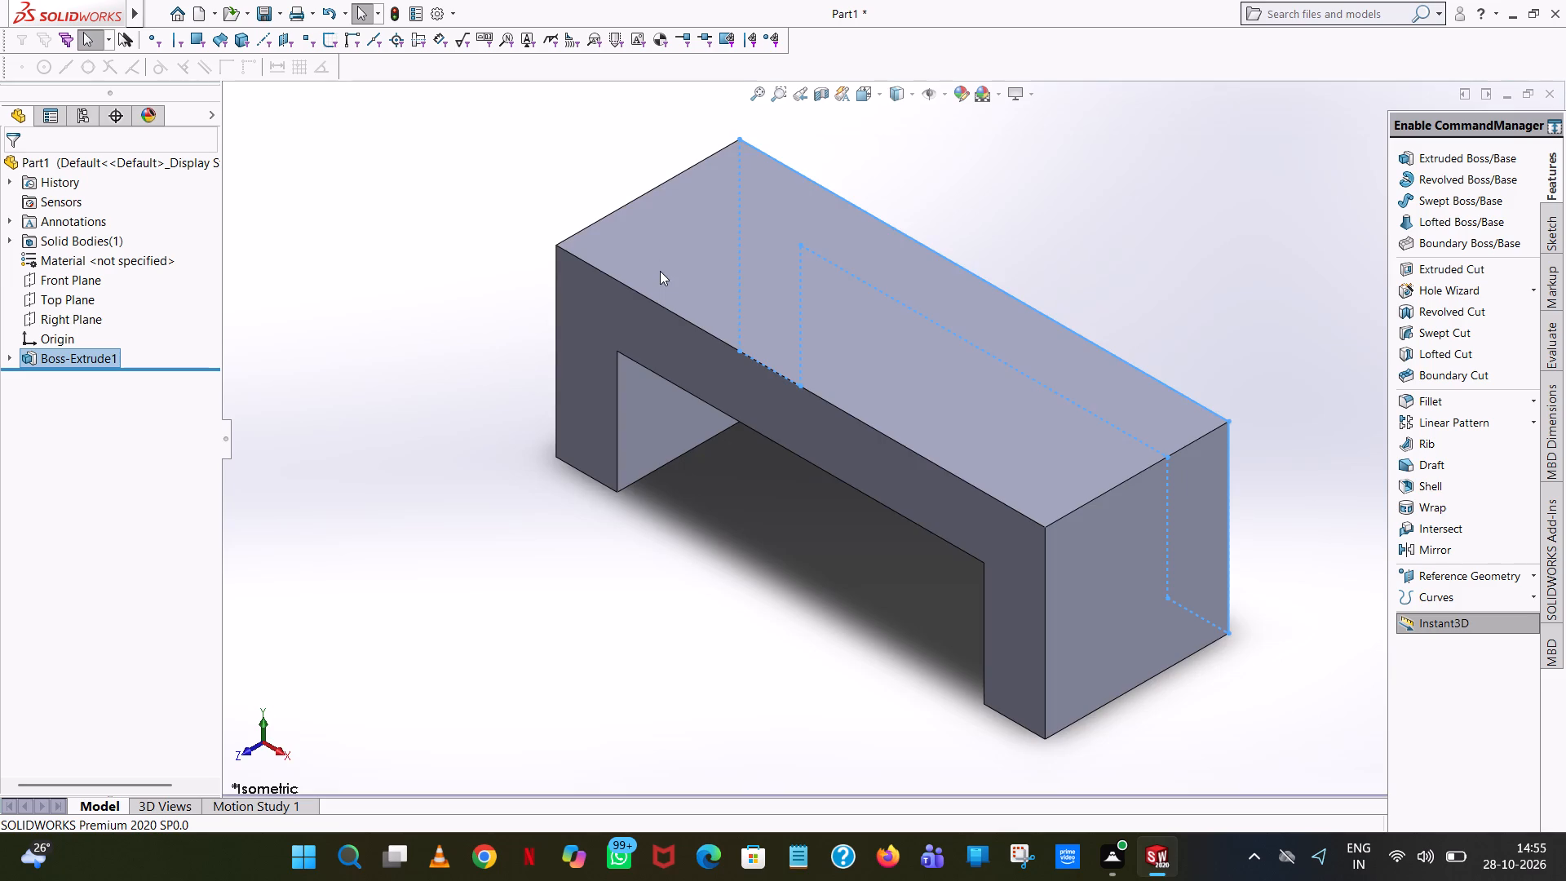
click(1082, 246)
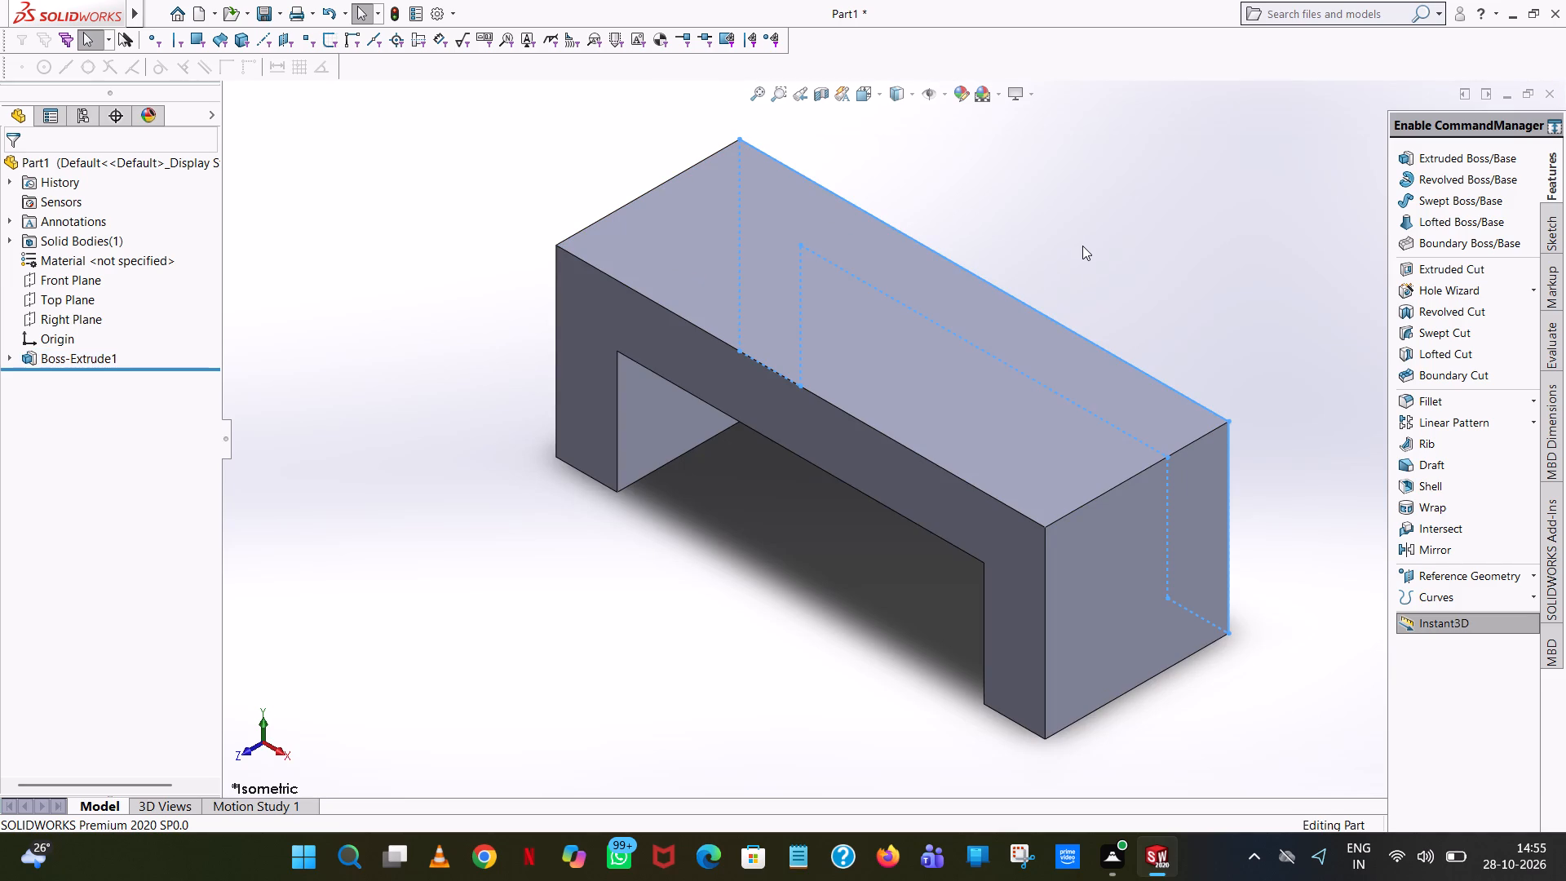
scroll(1082, 246, up, 4)
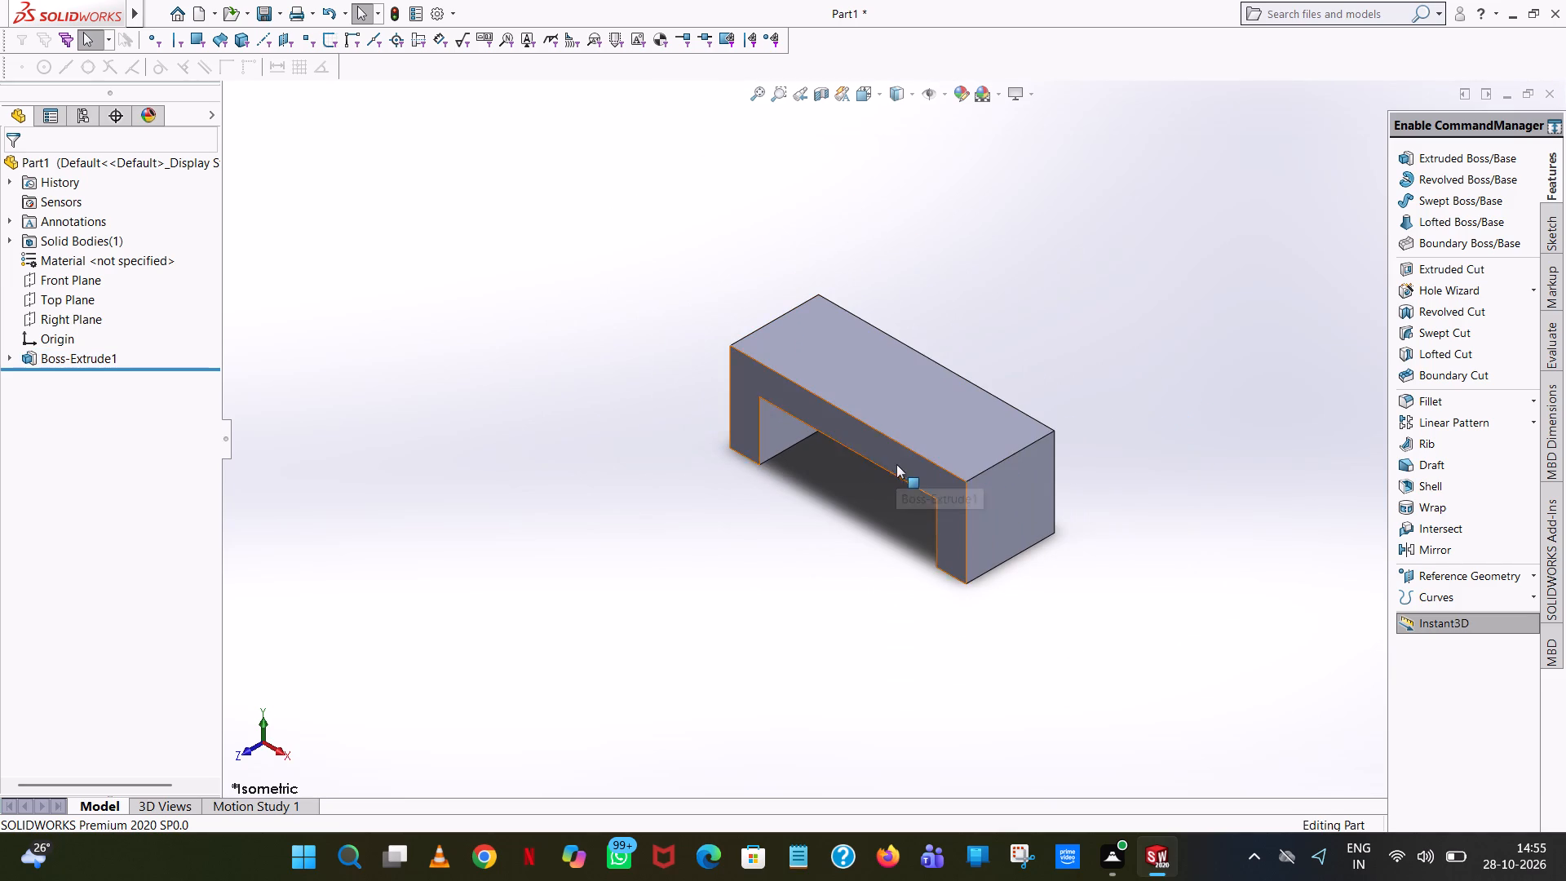
click(1460, 152)
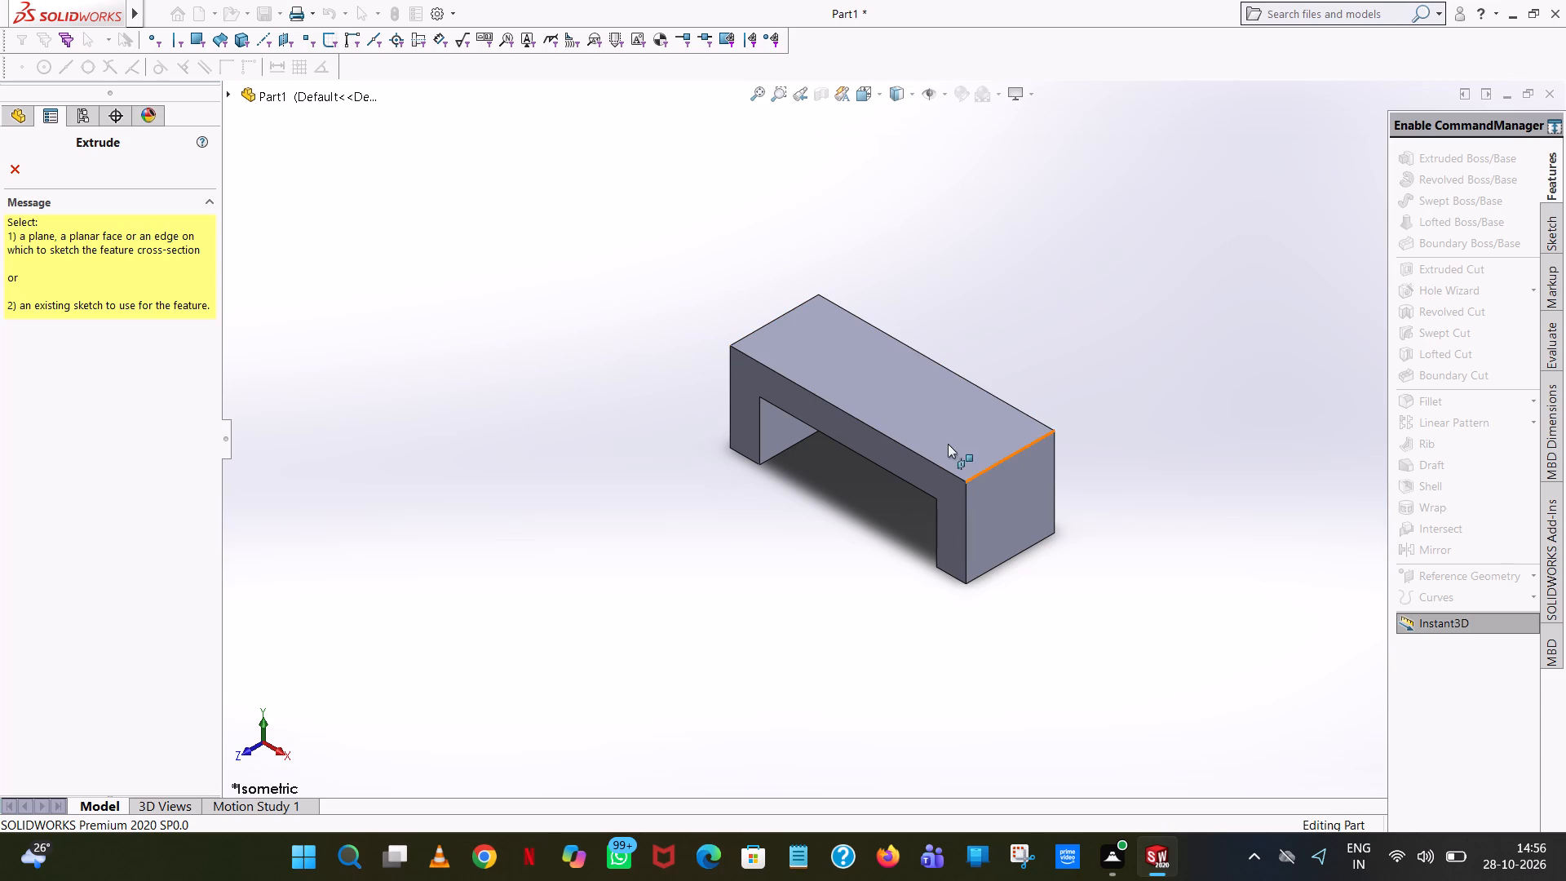
click(899, 418)
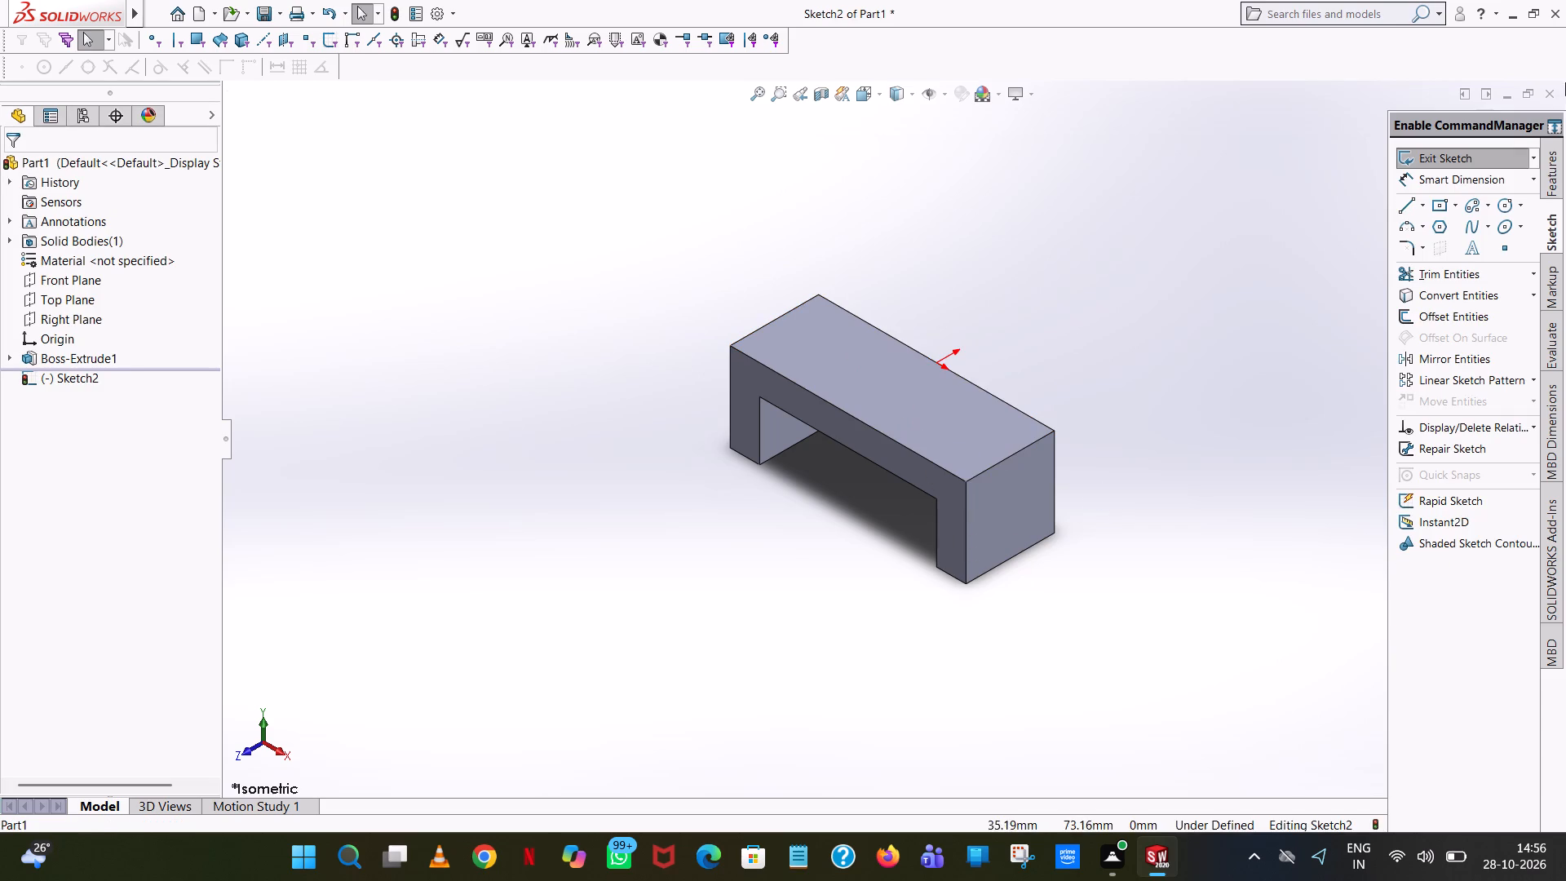
click(875, 93)
click(967, 184)
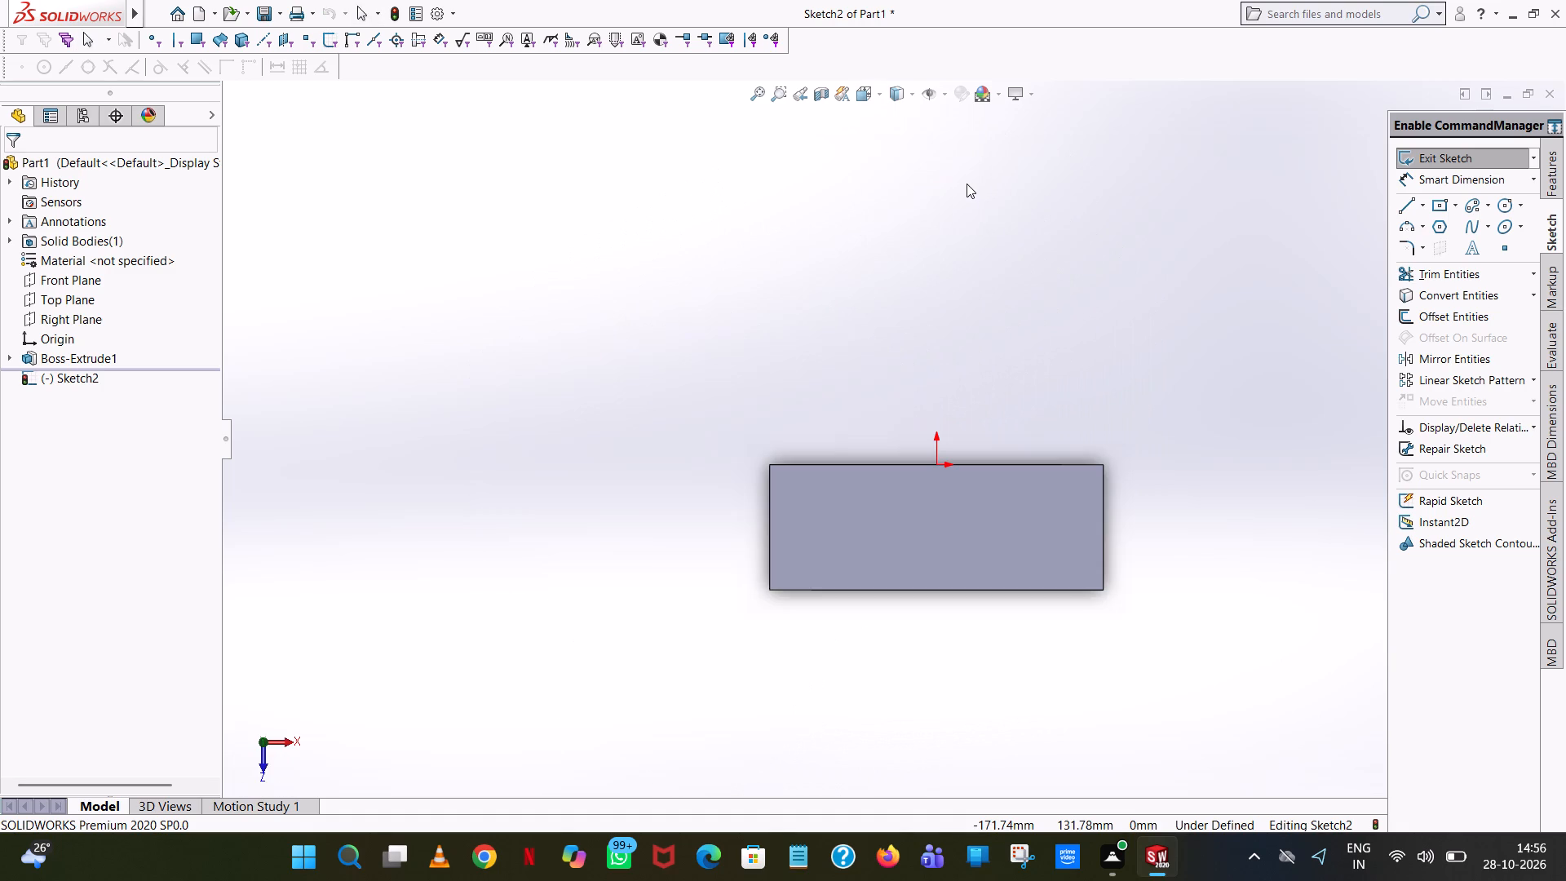
Sketch a 75 mm line outward from the middle of the top face's front edge, a 33 mm line toward +X, and a line back to the edge.
click(1400, 199)
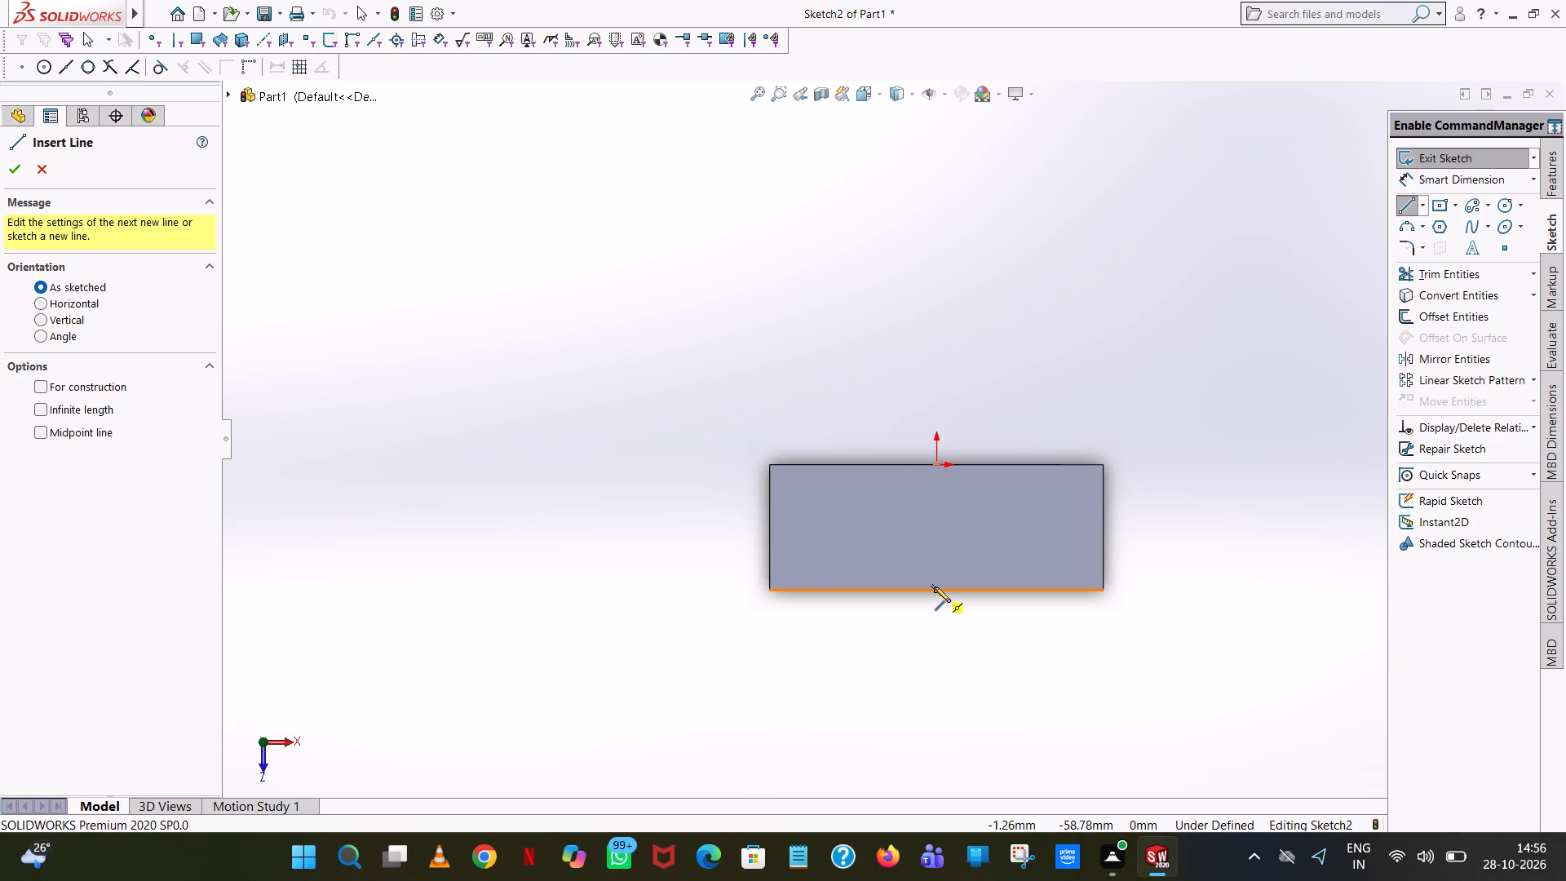
click(935, 587)
scroll(943, 679, up, 2)
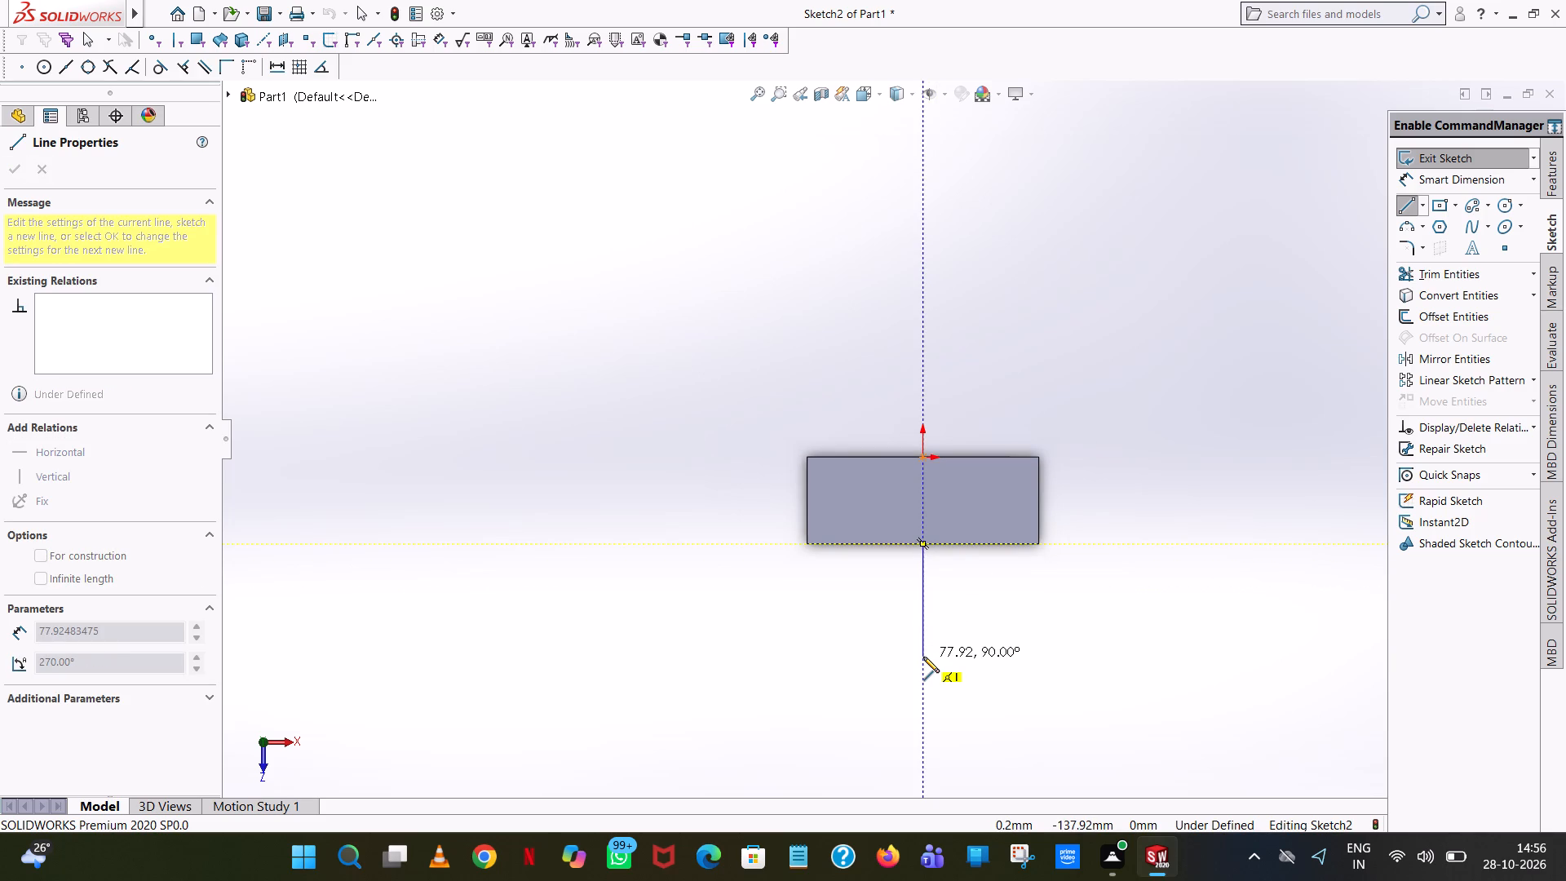
click(923, 657)
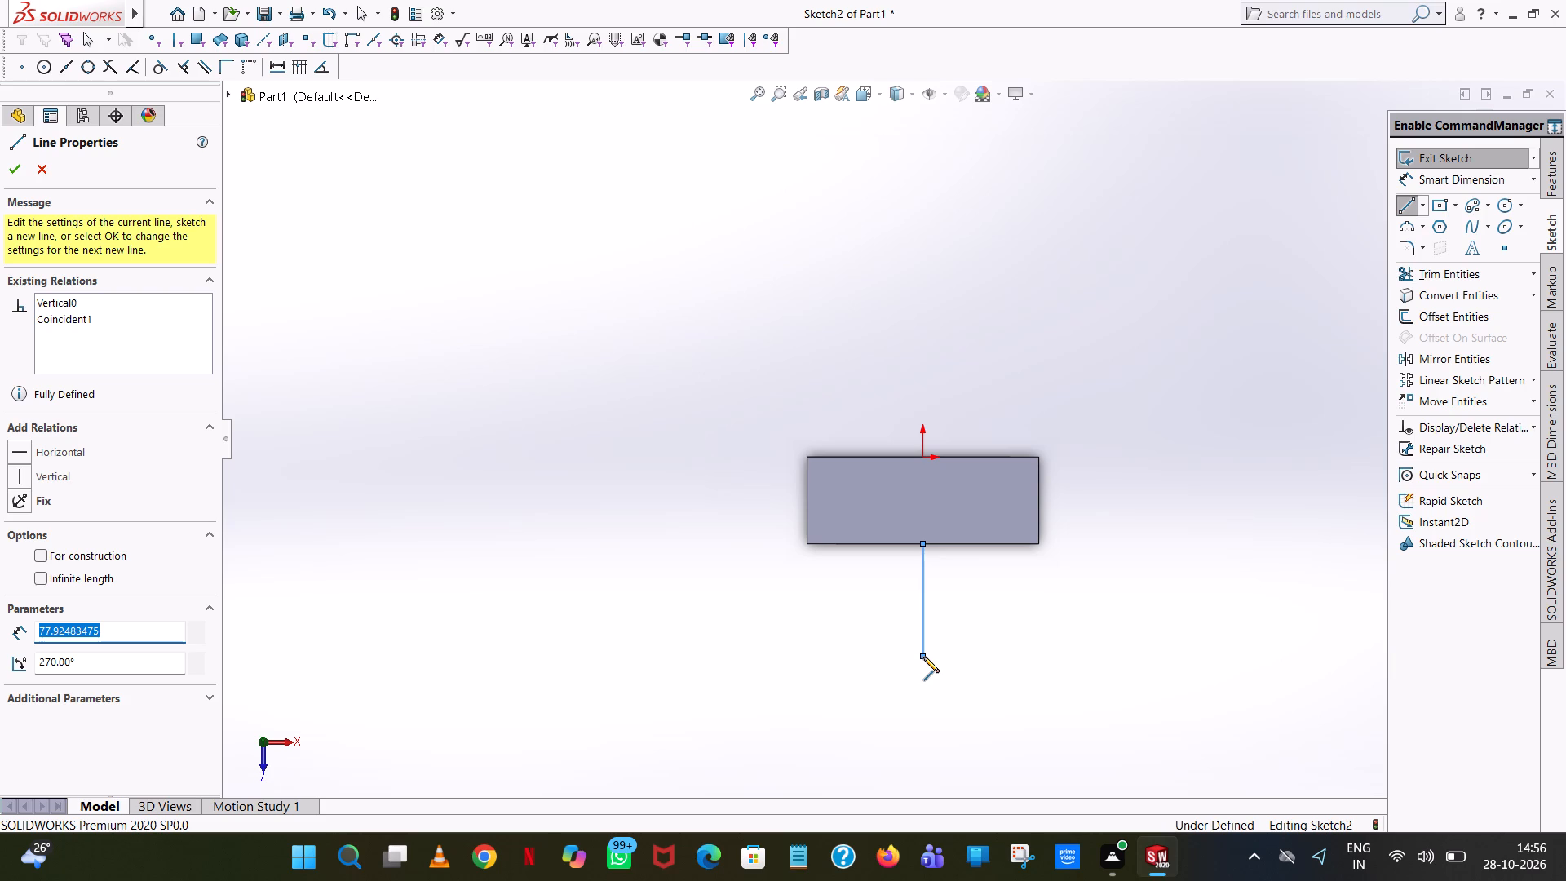
text(75)
key(Return)
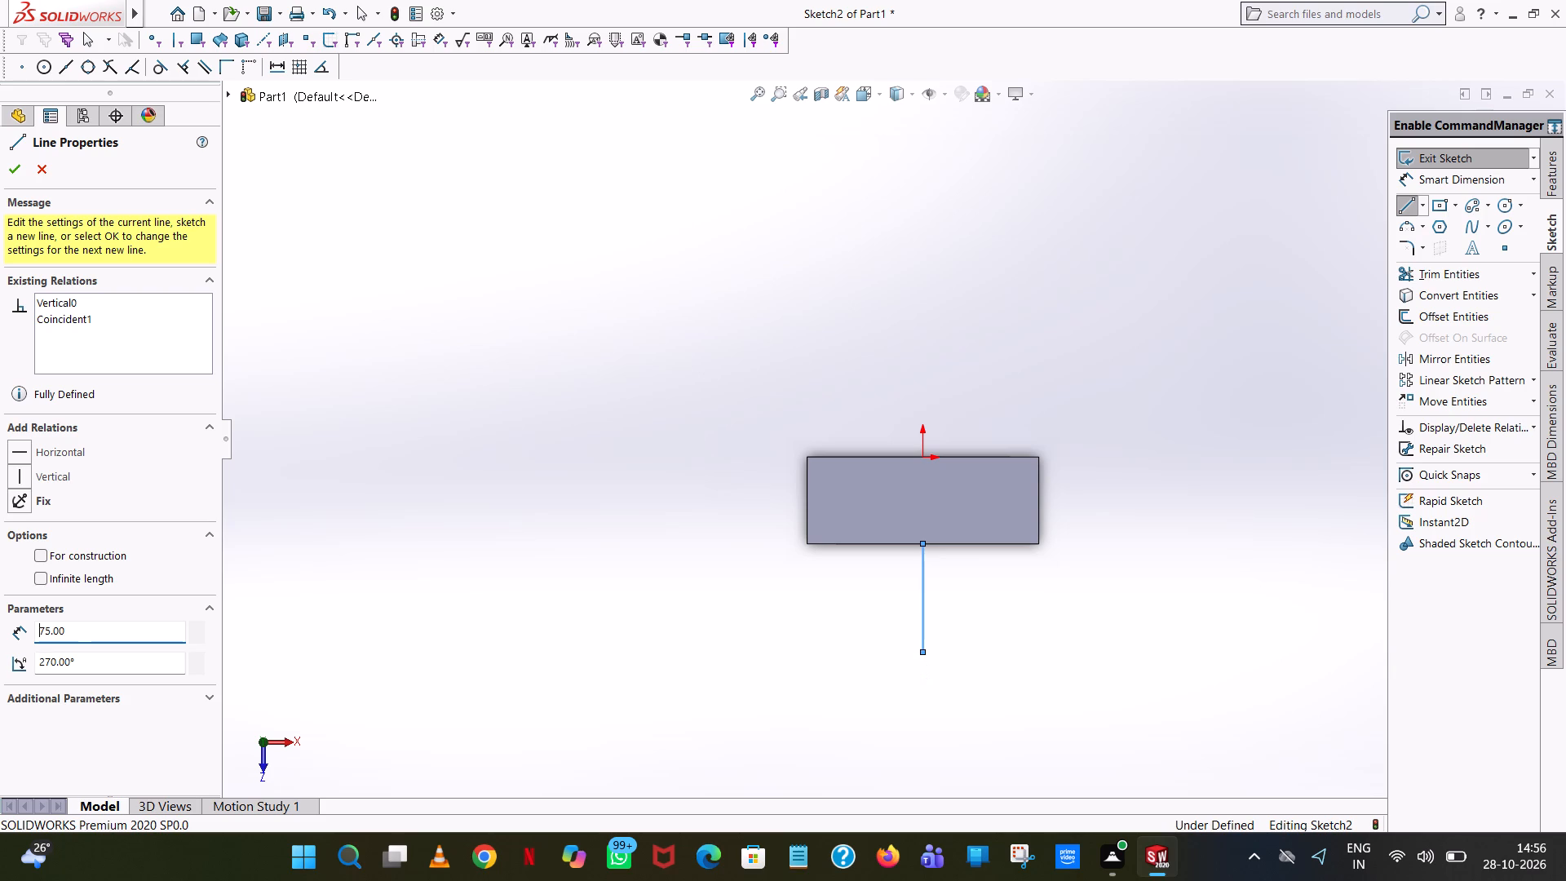
click(993, 649)
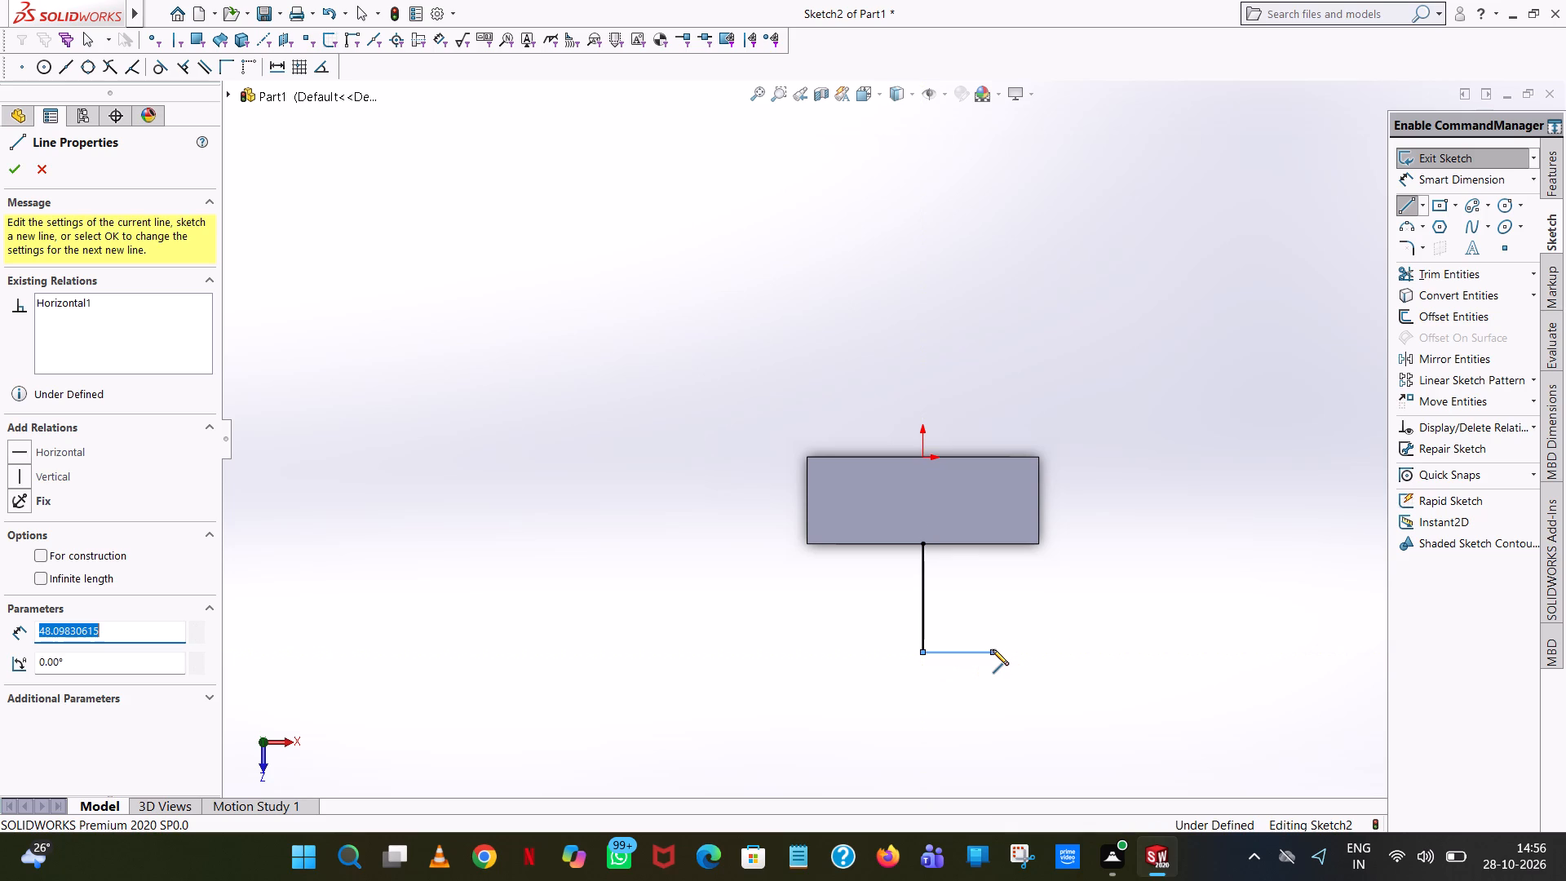
text(33)
key(Return)
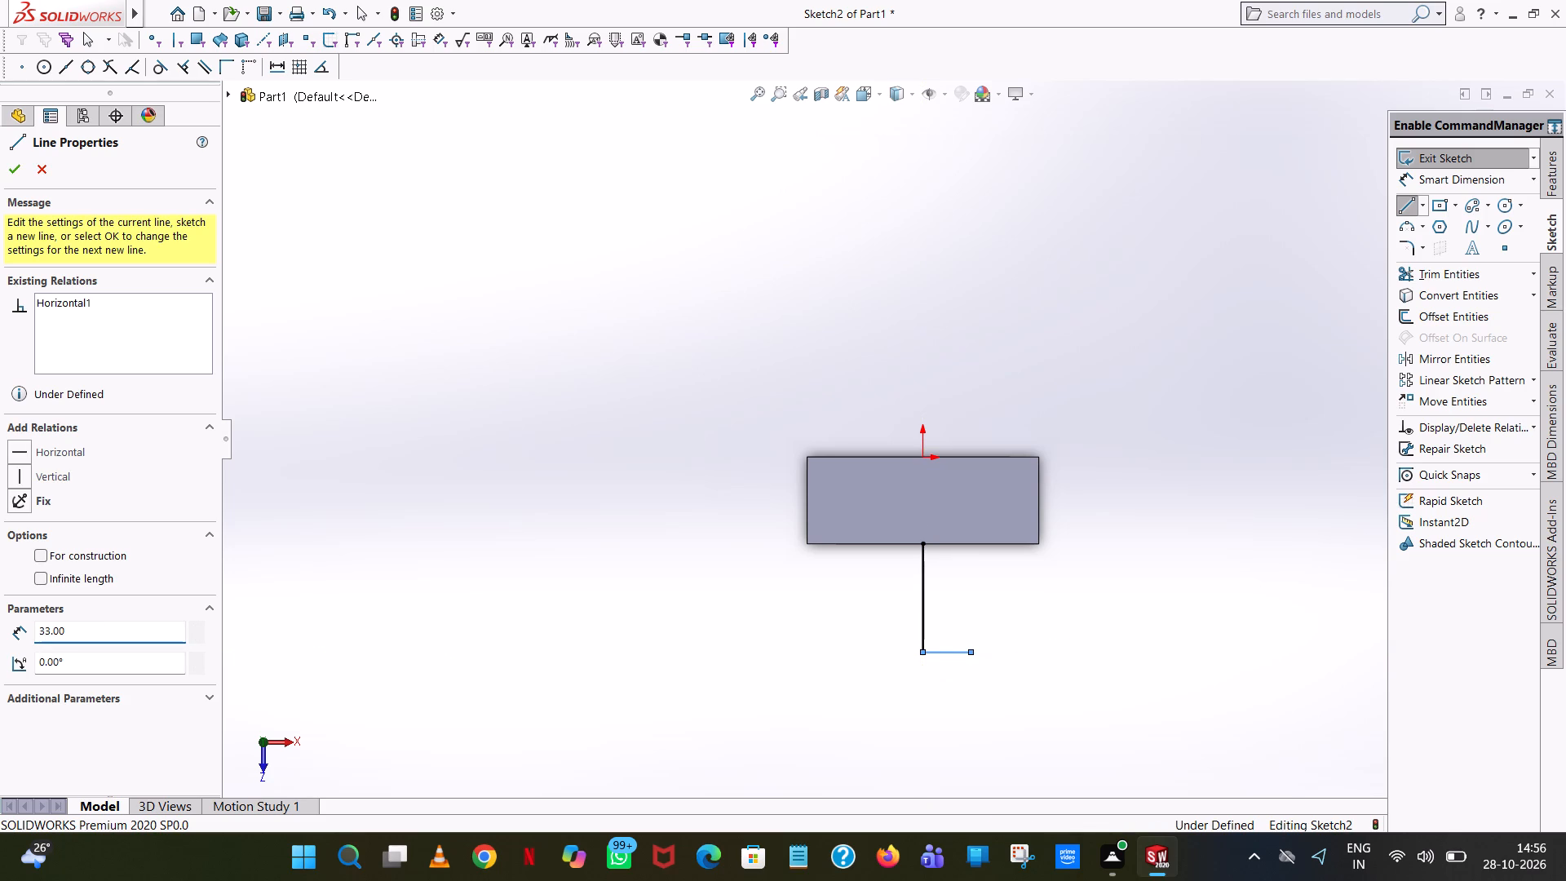
click(970, 544)
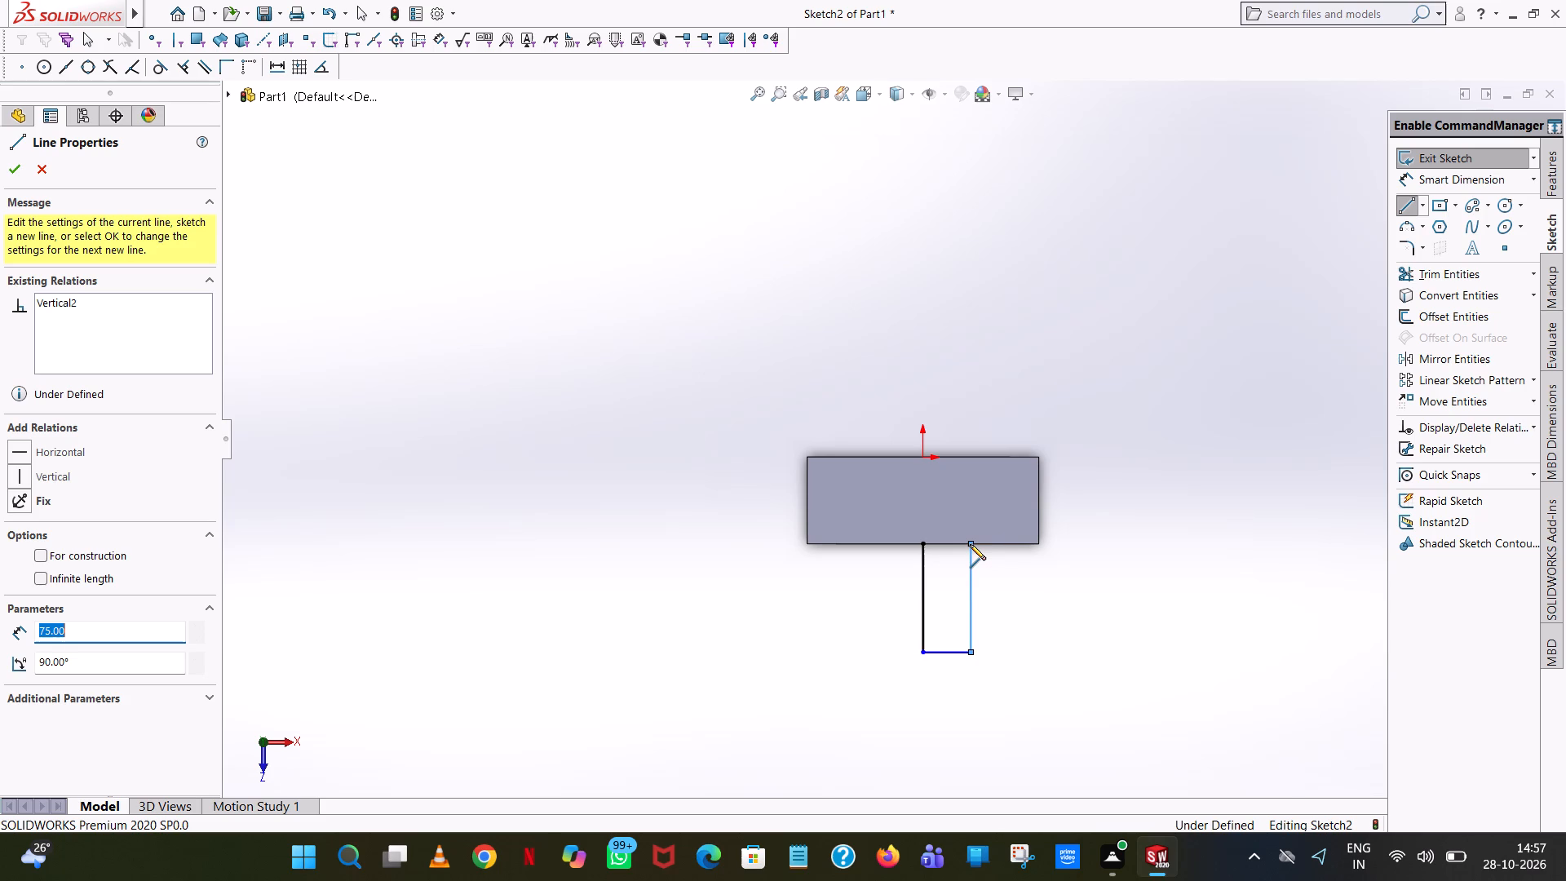
Complete the rectangle with a 66 mm line along the front edge, a 75 mm line outward and a 33 mm line back to the centre line.
click(861, 546)
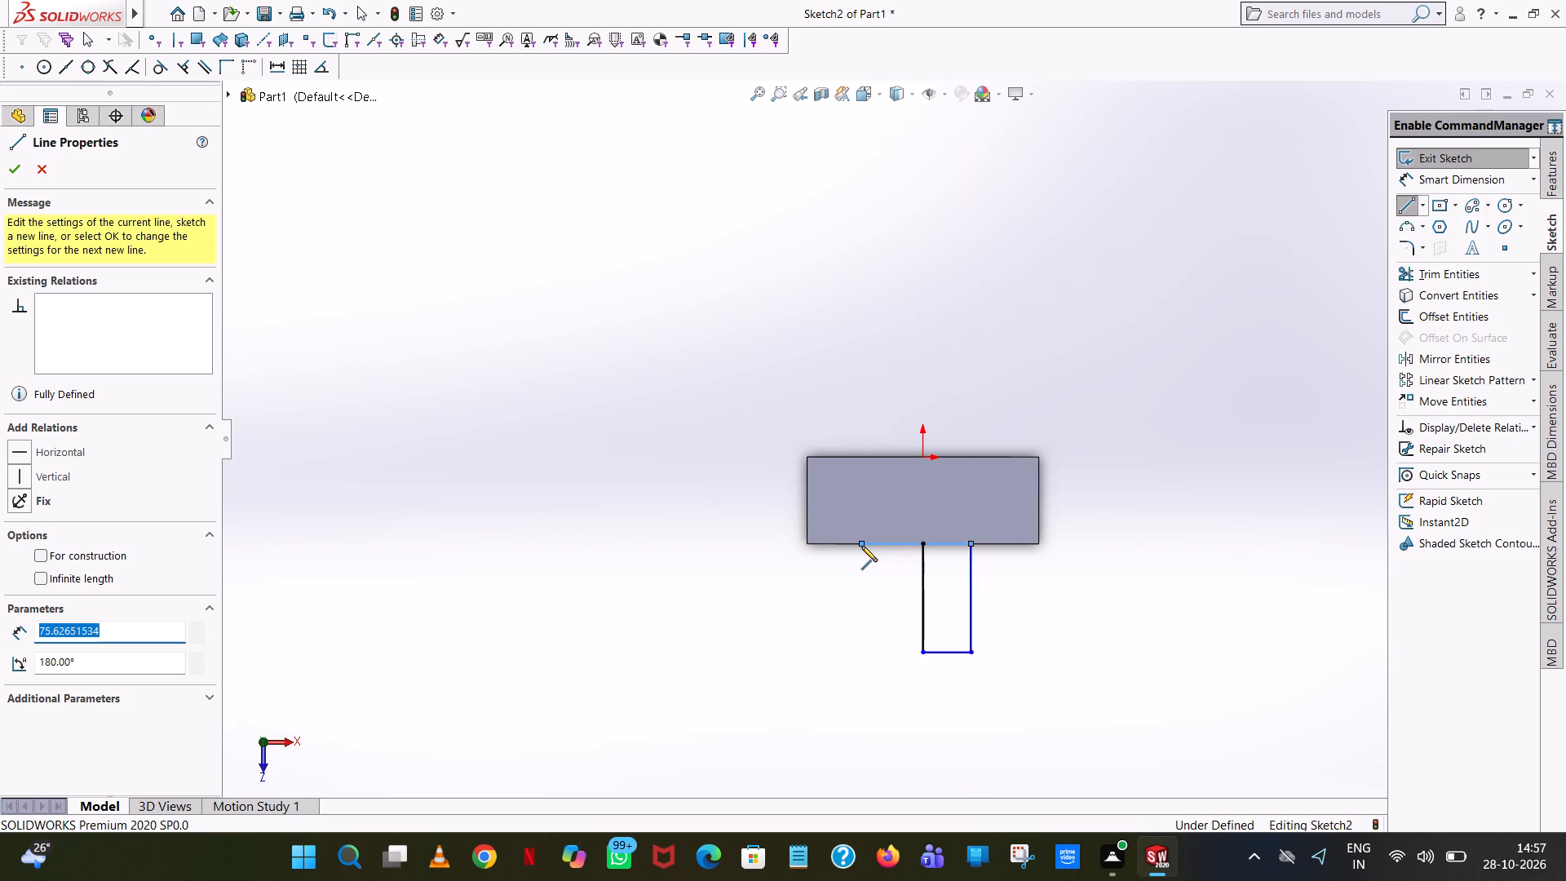
text(33+)
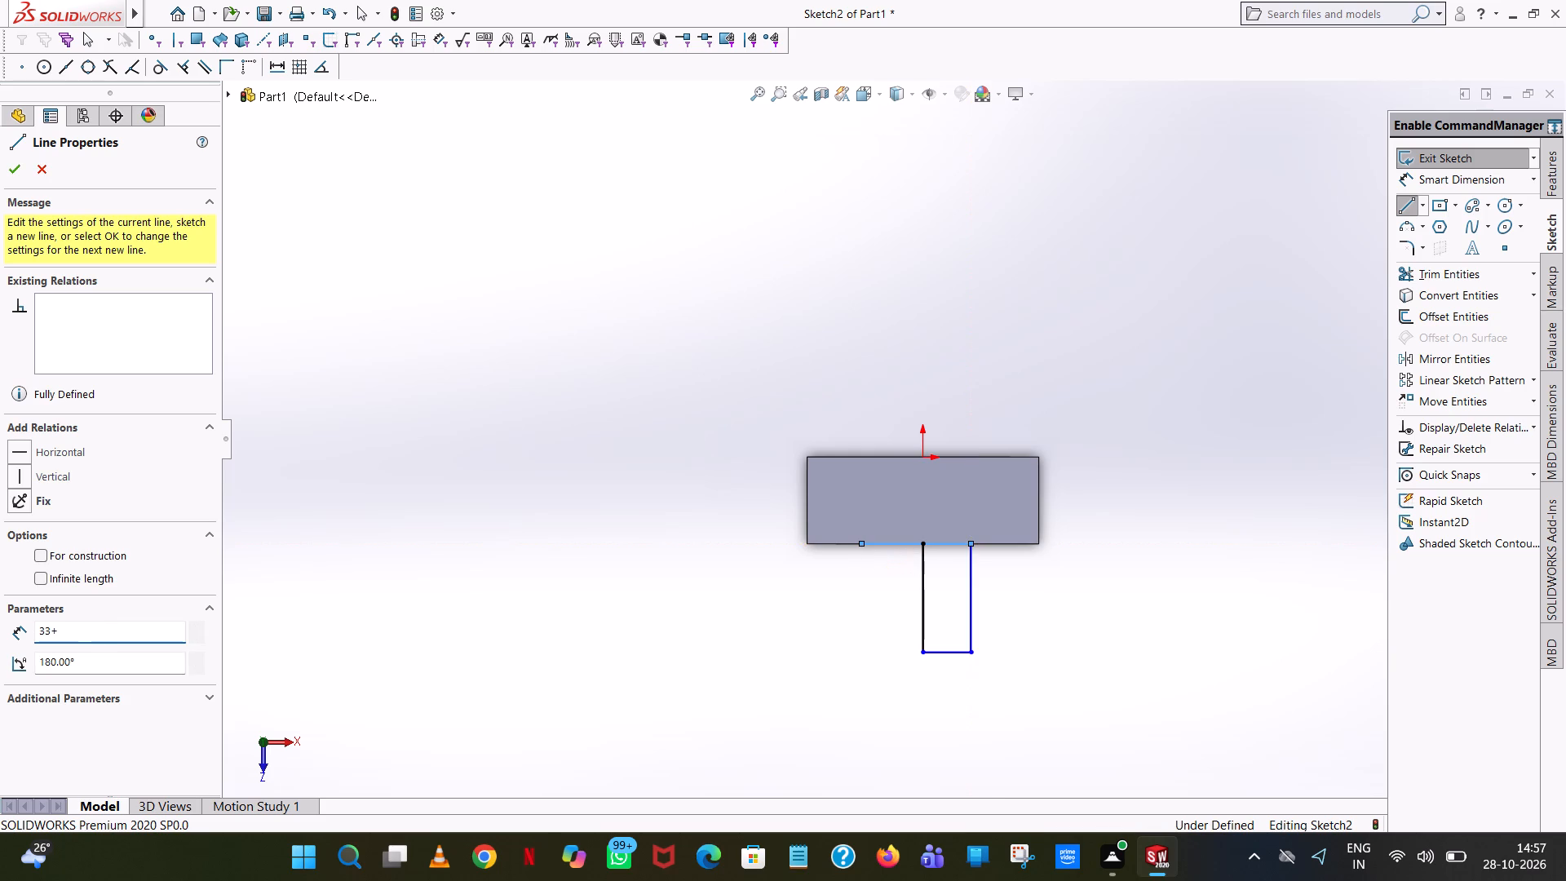
text(33)
key(Return)
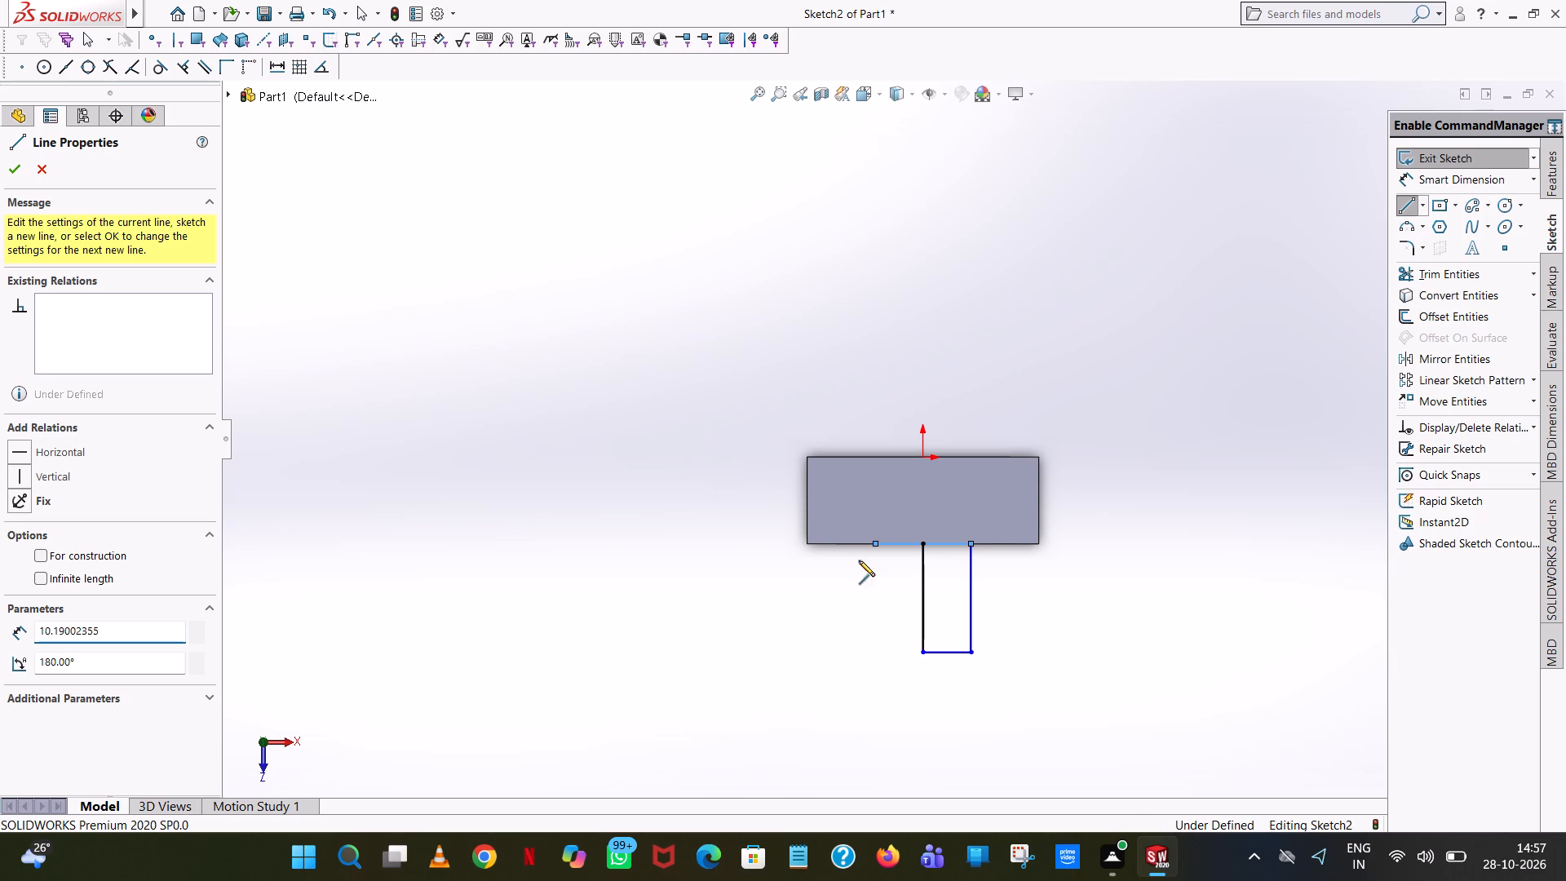
click(875, 653)
click(919, 651)
right_click(919, 651)
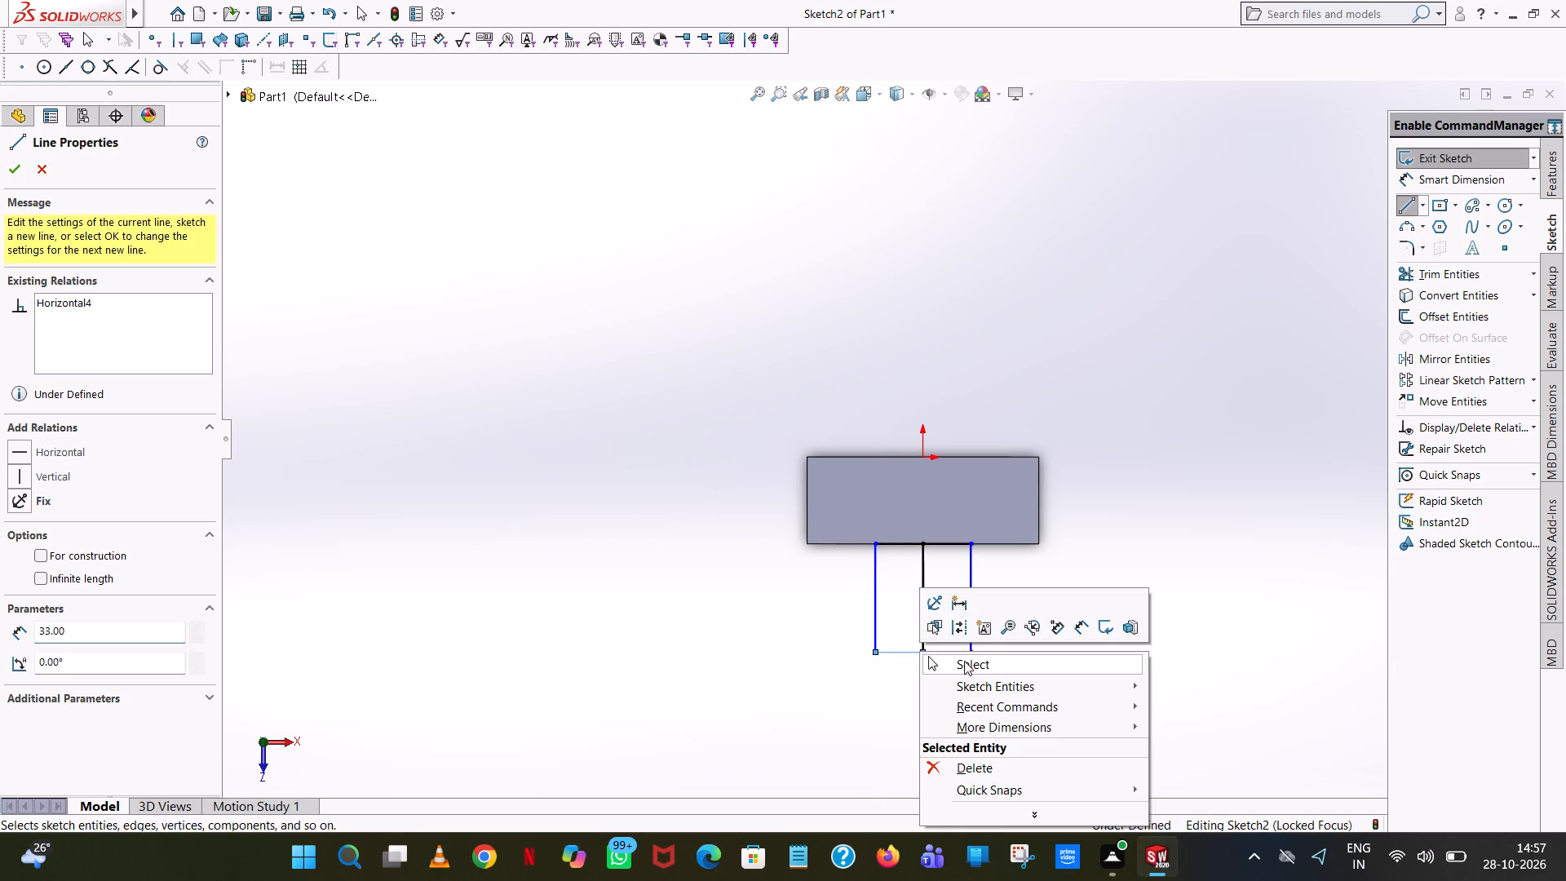
click(964, 661)
Trim away the centre line inside the rectangle using Trim to closest.
click(1482, 267)
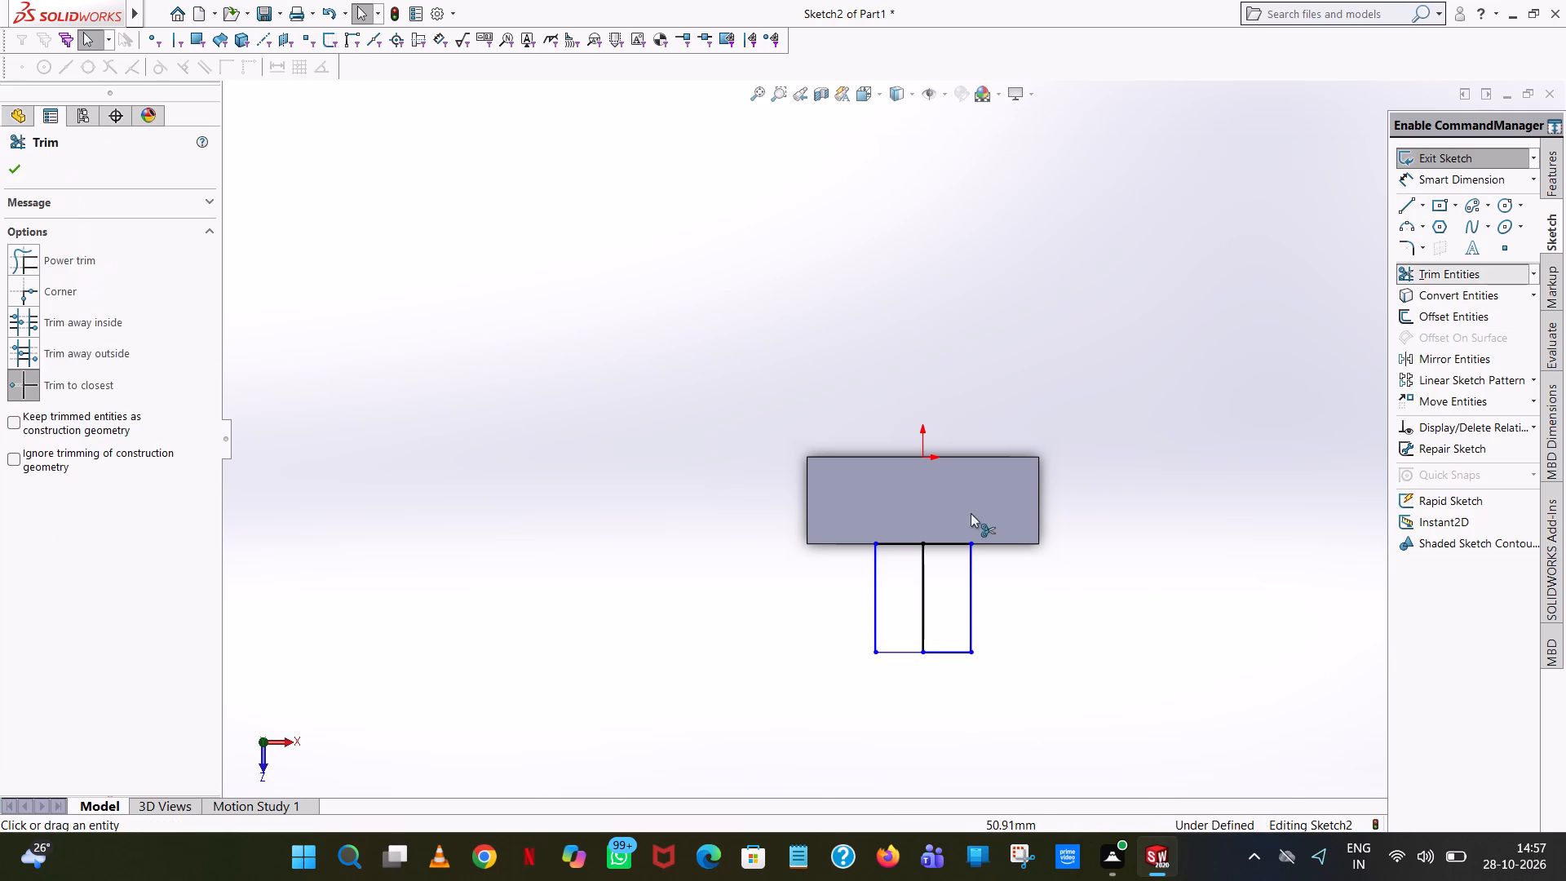
click(925, 572)
click(25, 167)
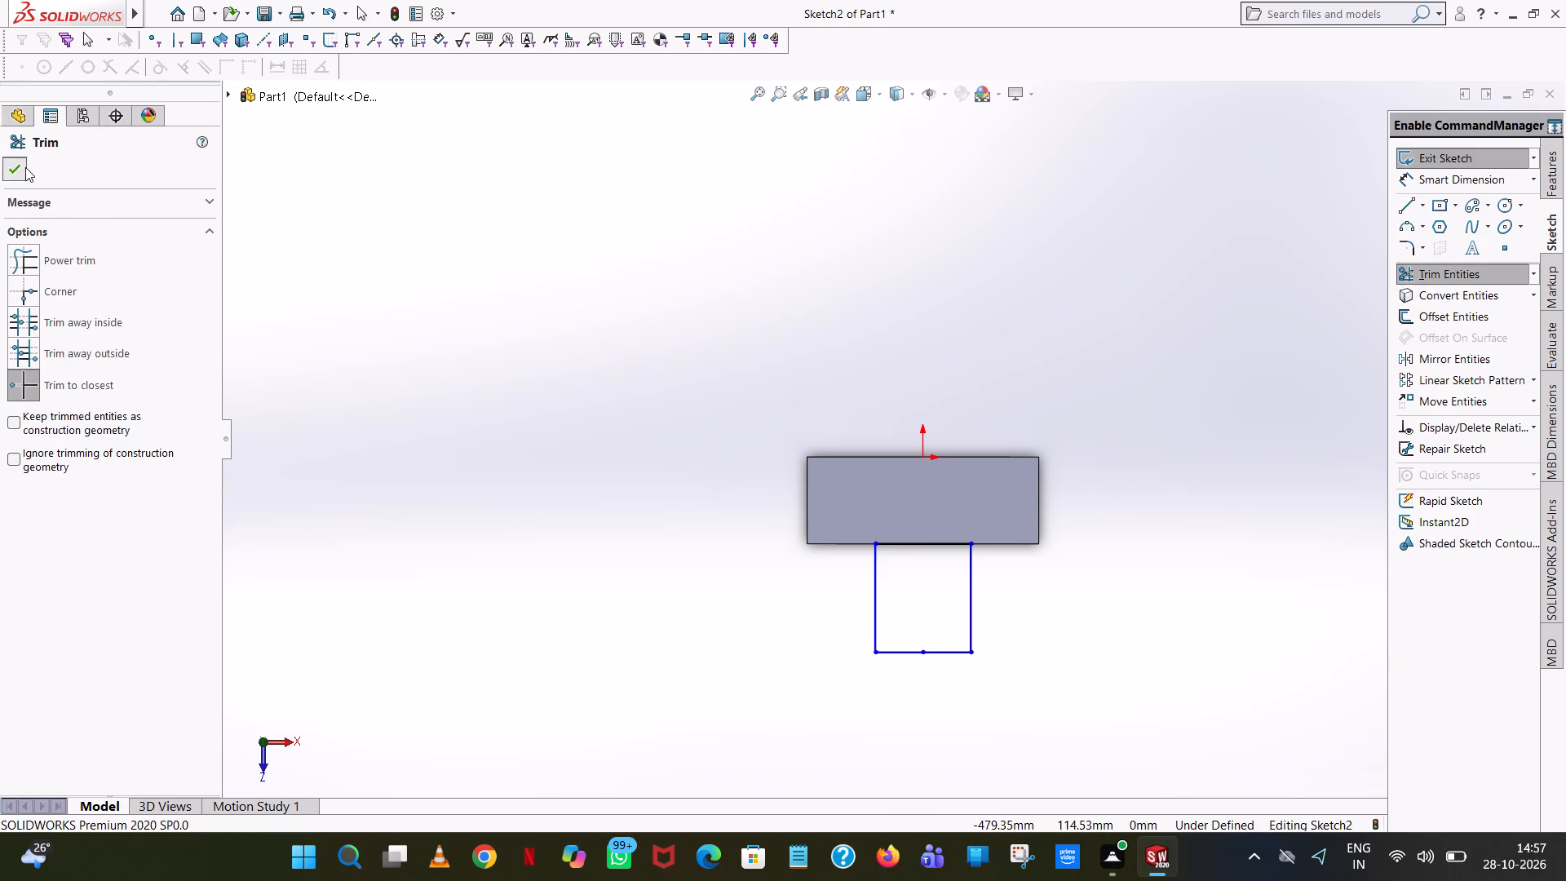
Dimension the length of the rectangle's left side, placing the dimension to the left of the profile.
click(1470, 171)
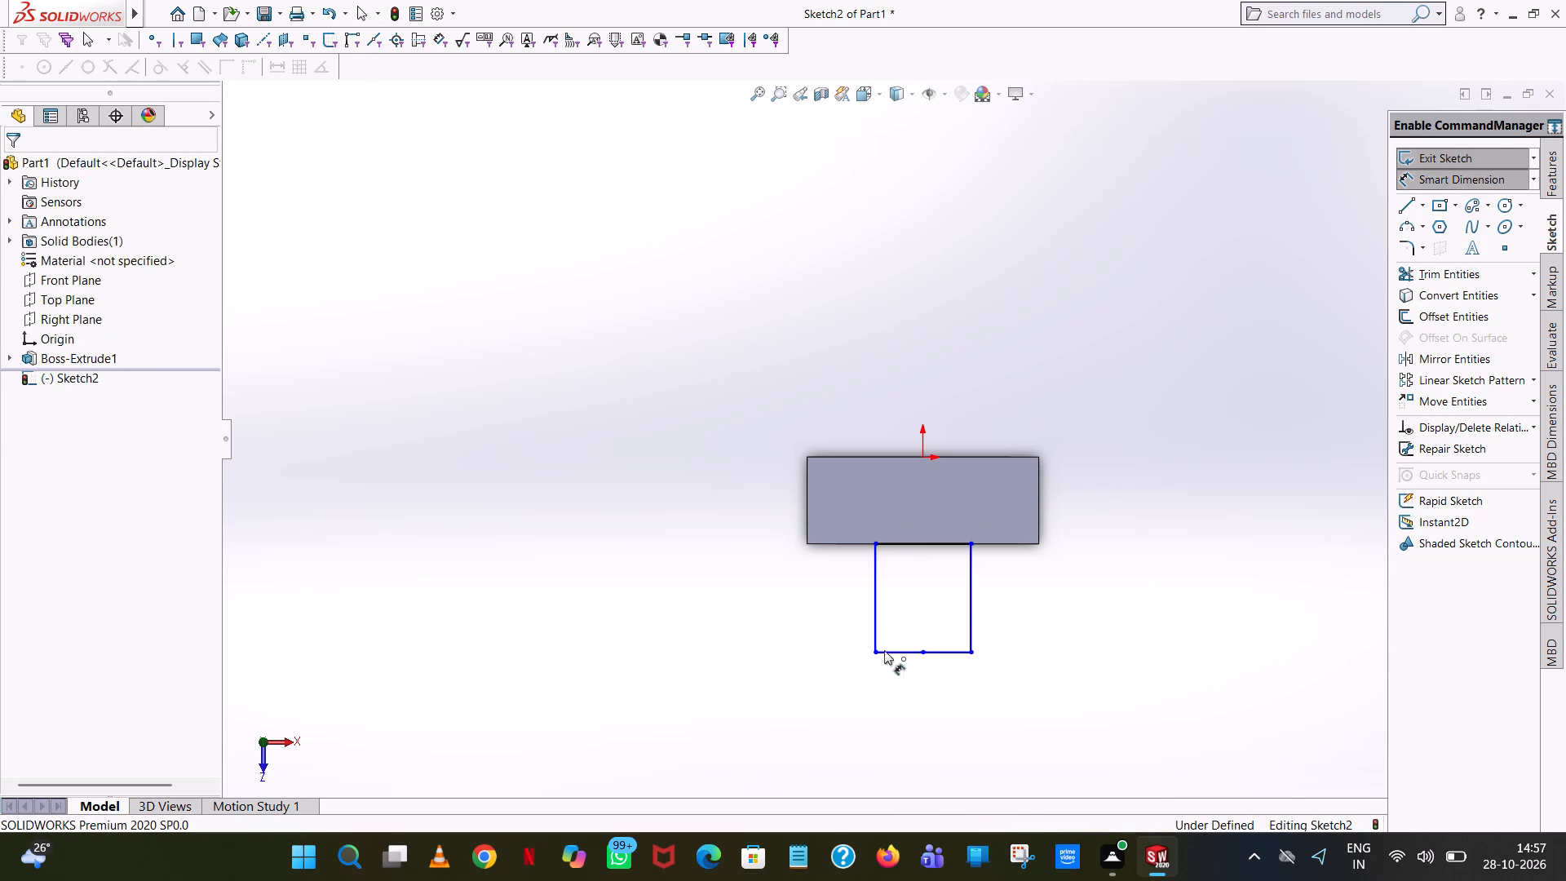
click(878, 598)
click(672, 617)
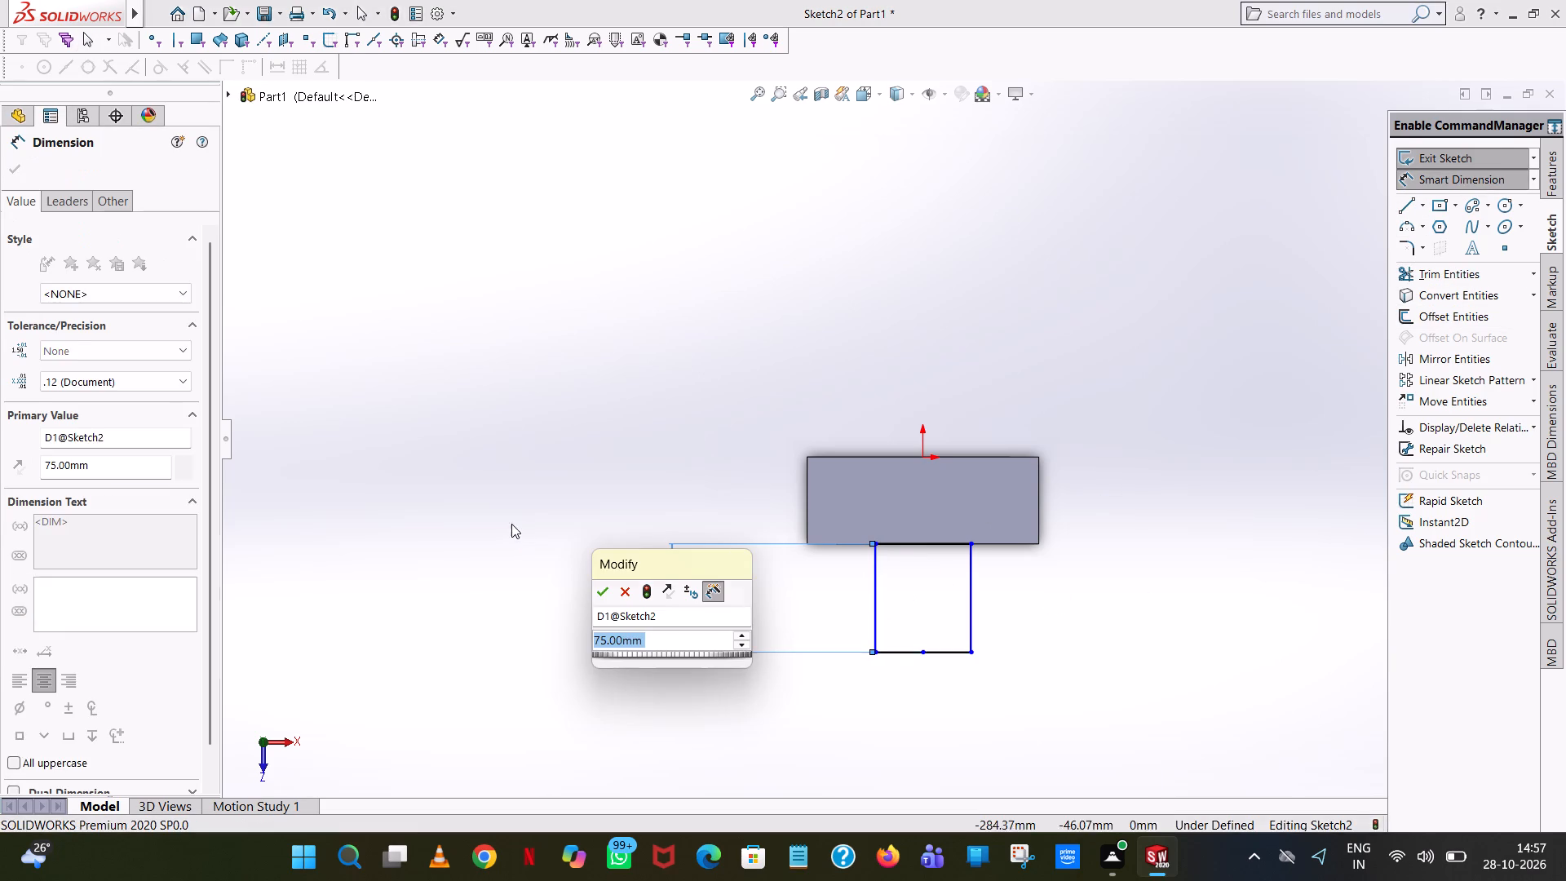
click(592, 591)
click(537, 315)
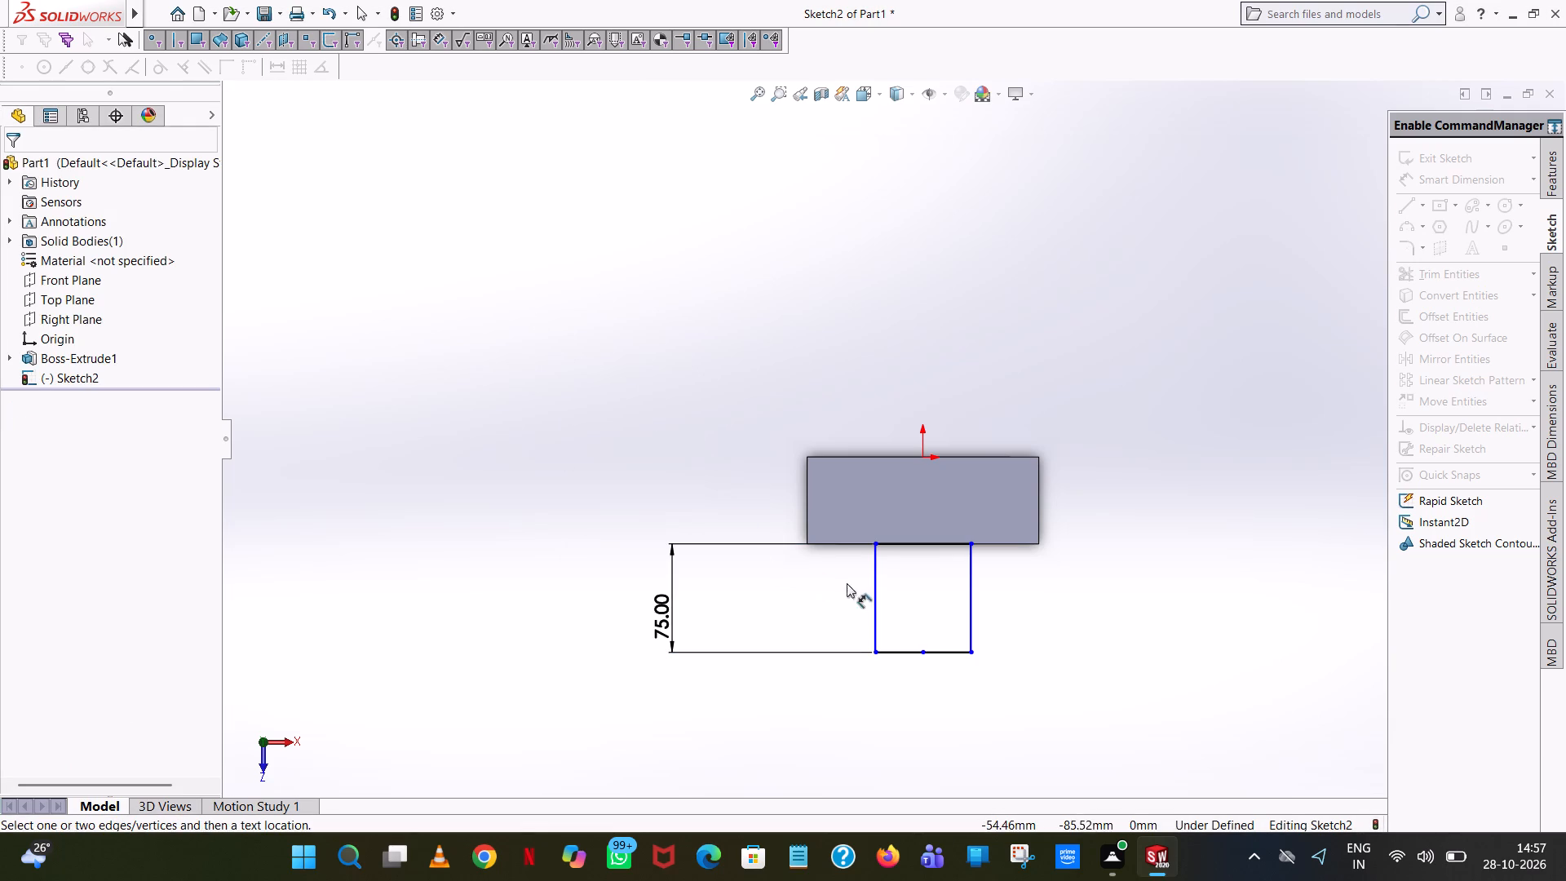
Dimension the horizontal distance from the rectangle's left side to the origin, placing it left of the block.
click(871, 596)
click(920, 456)
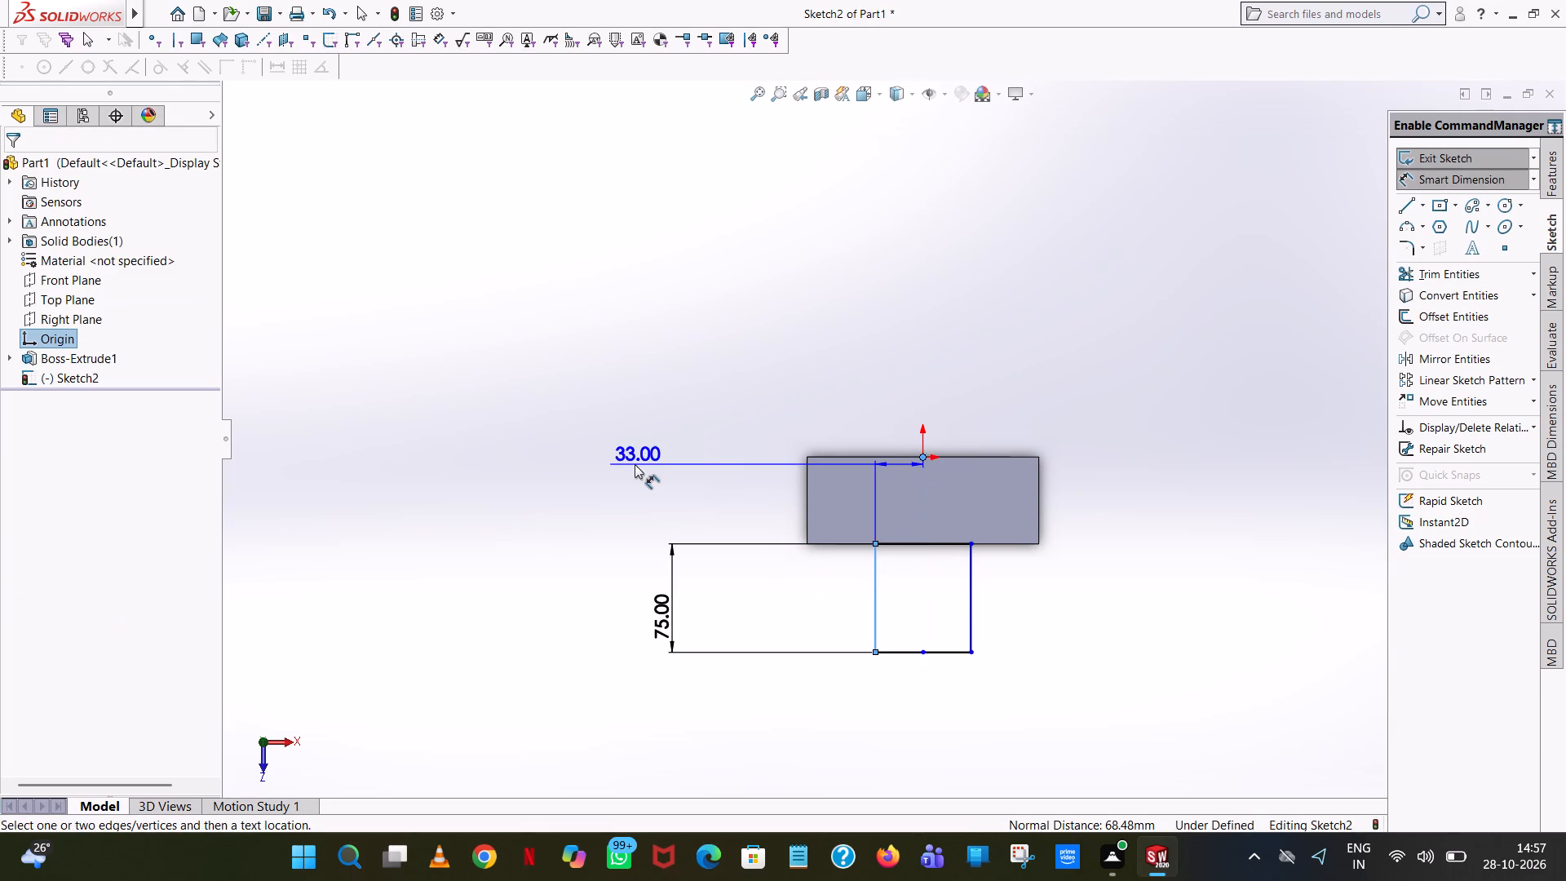
click(635, 464)
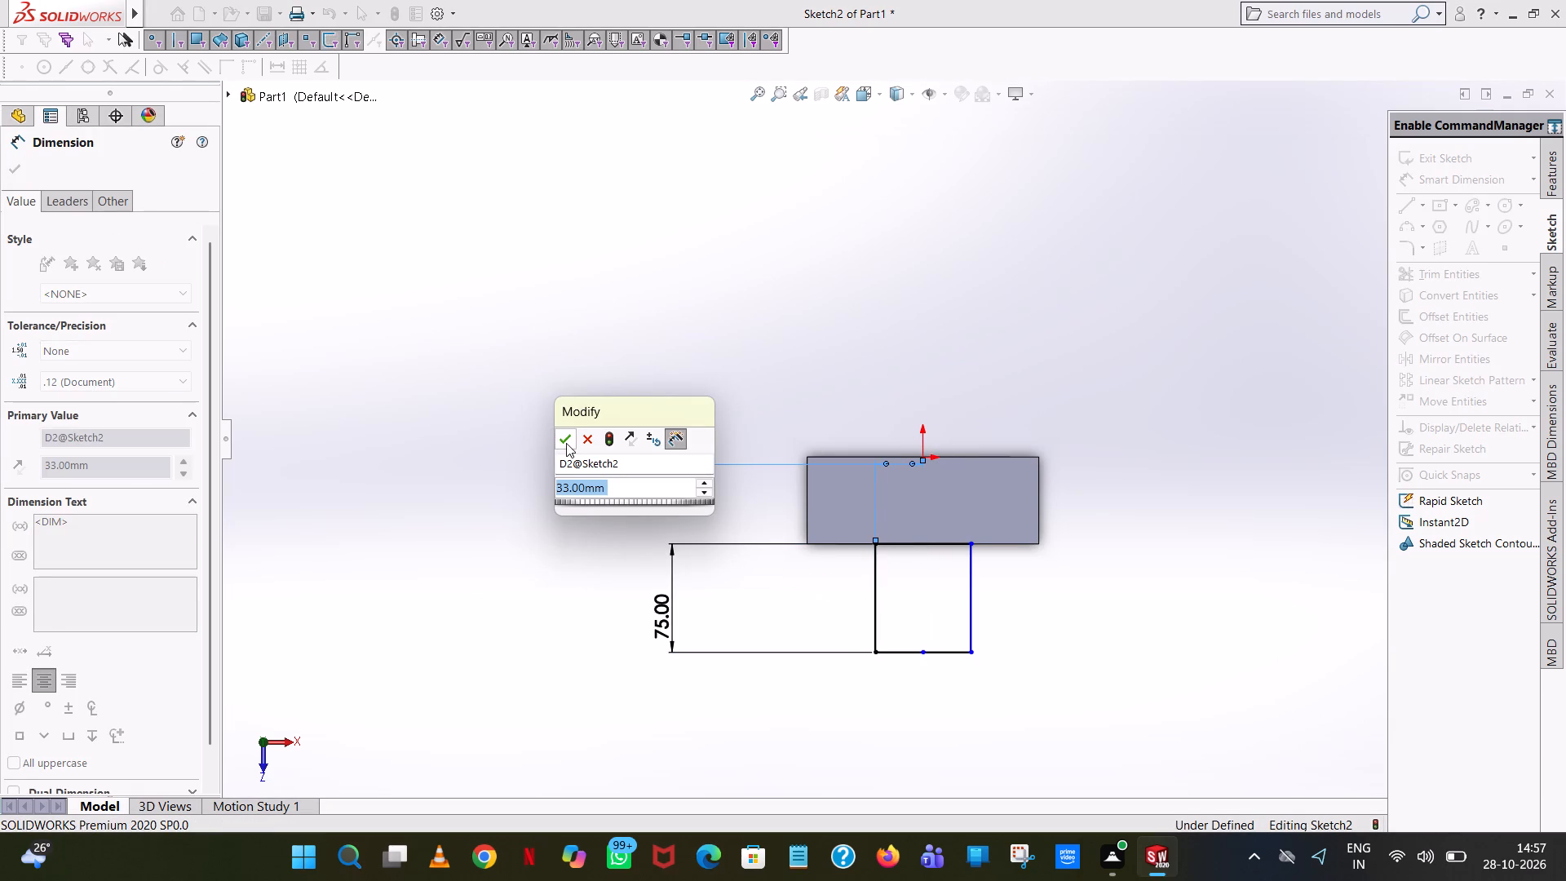
click(566, 443)
click(785, 301)
Dimension the horizontal distance from the rectangle's right side to the origin, placing it above the block.
click(967, 582)
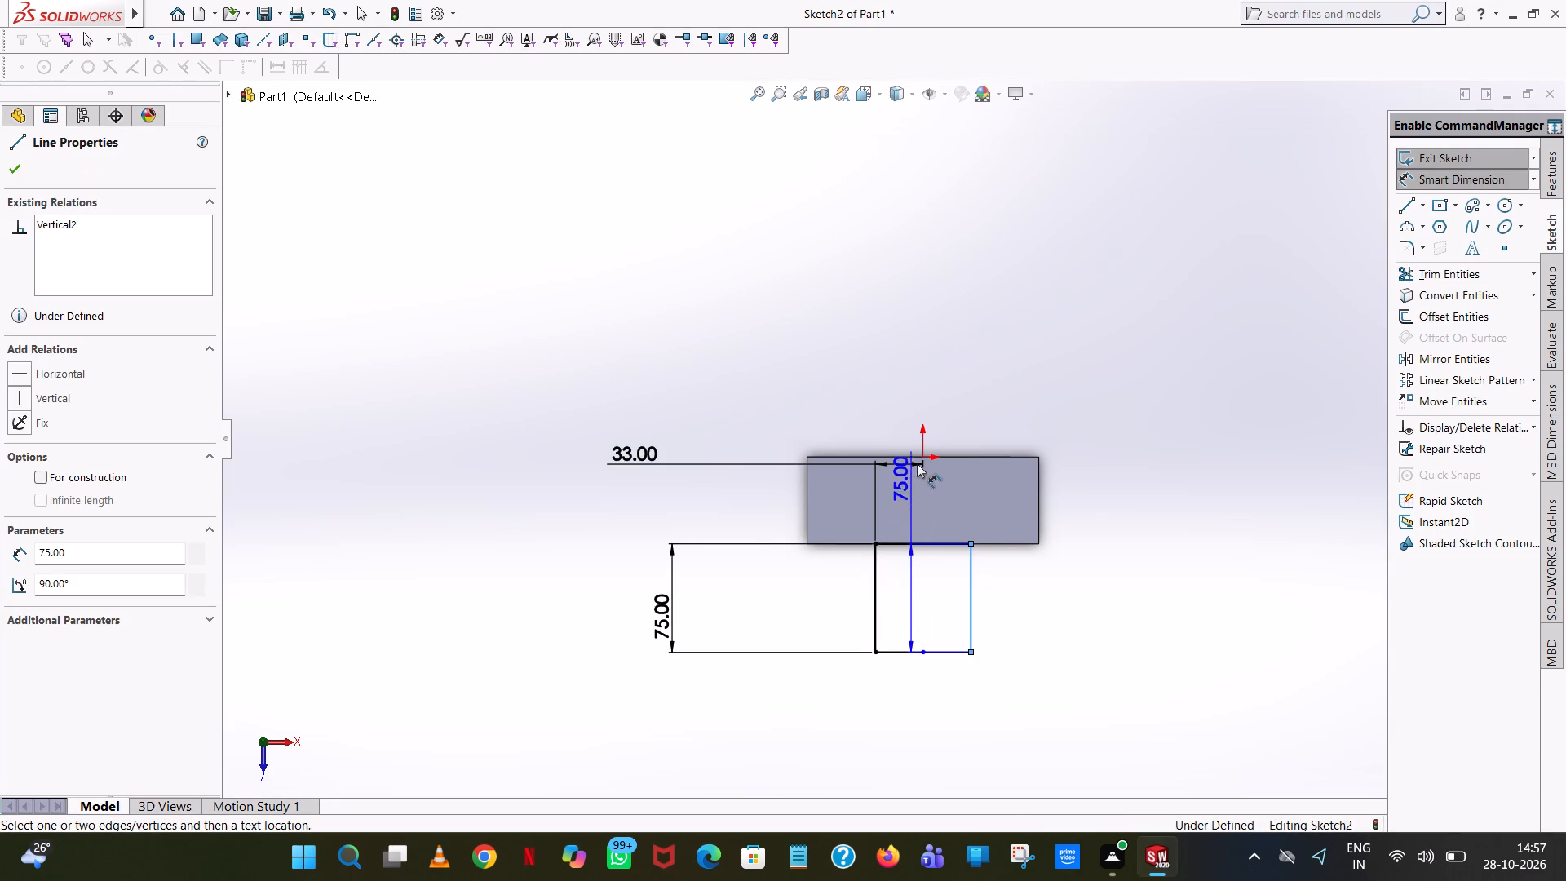
click(922, 455)
click(960, 310)
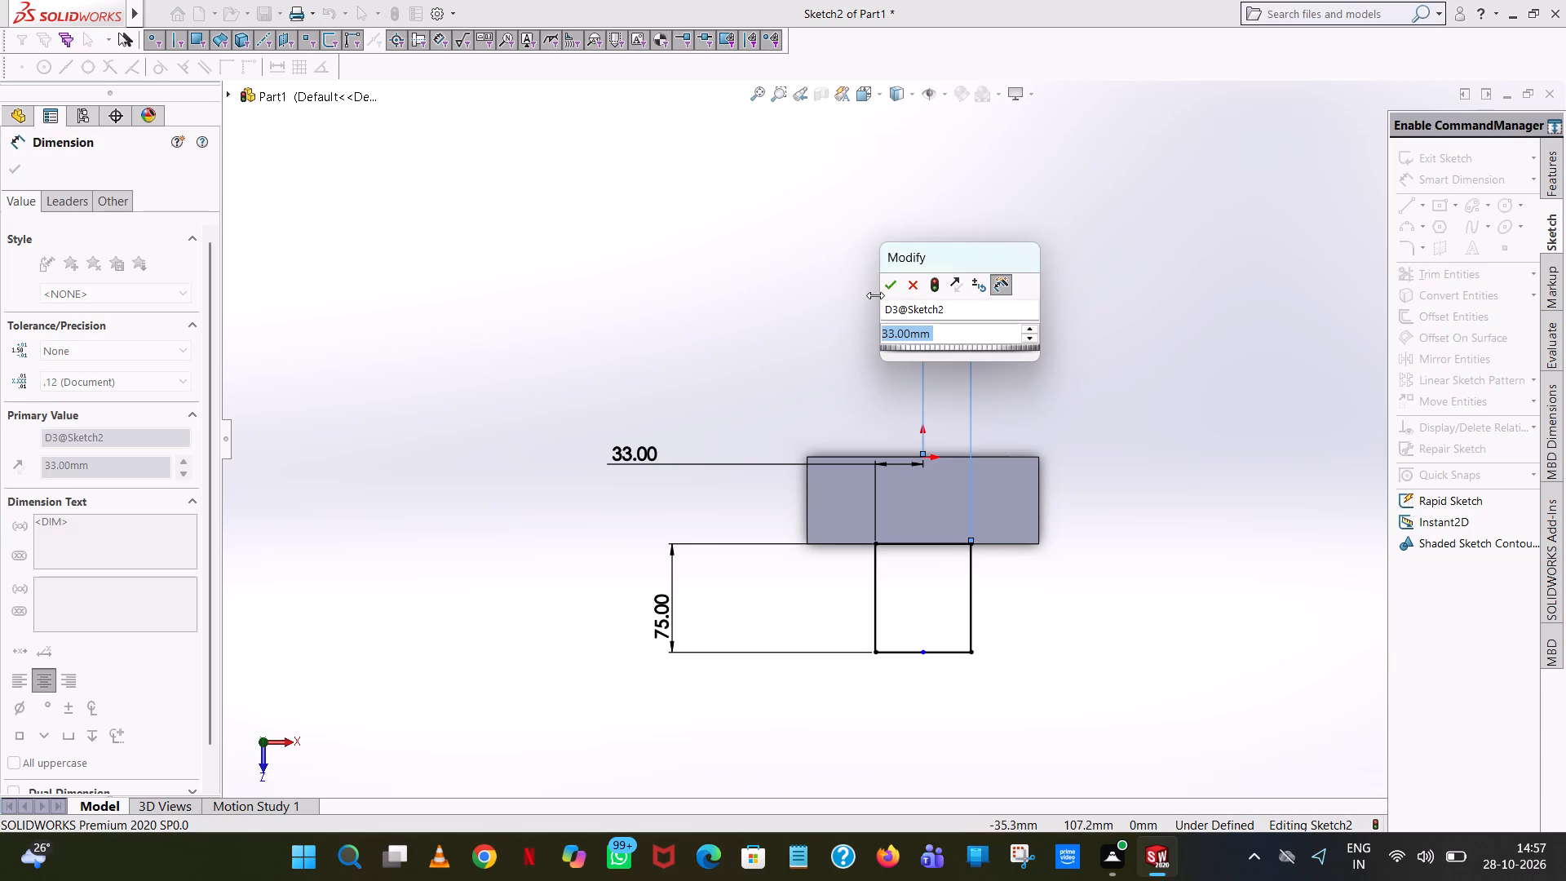
click(890, 285)
click(852, 293)
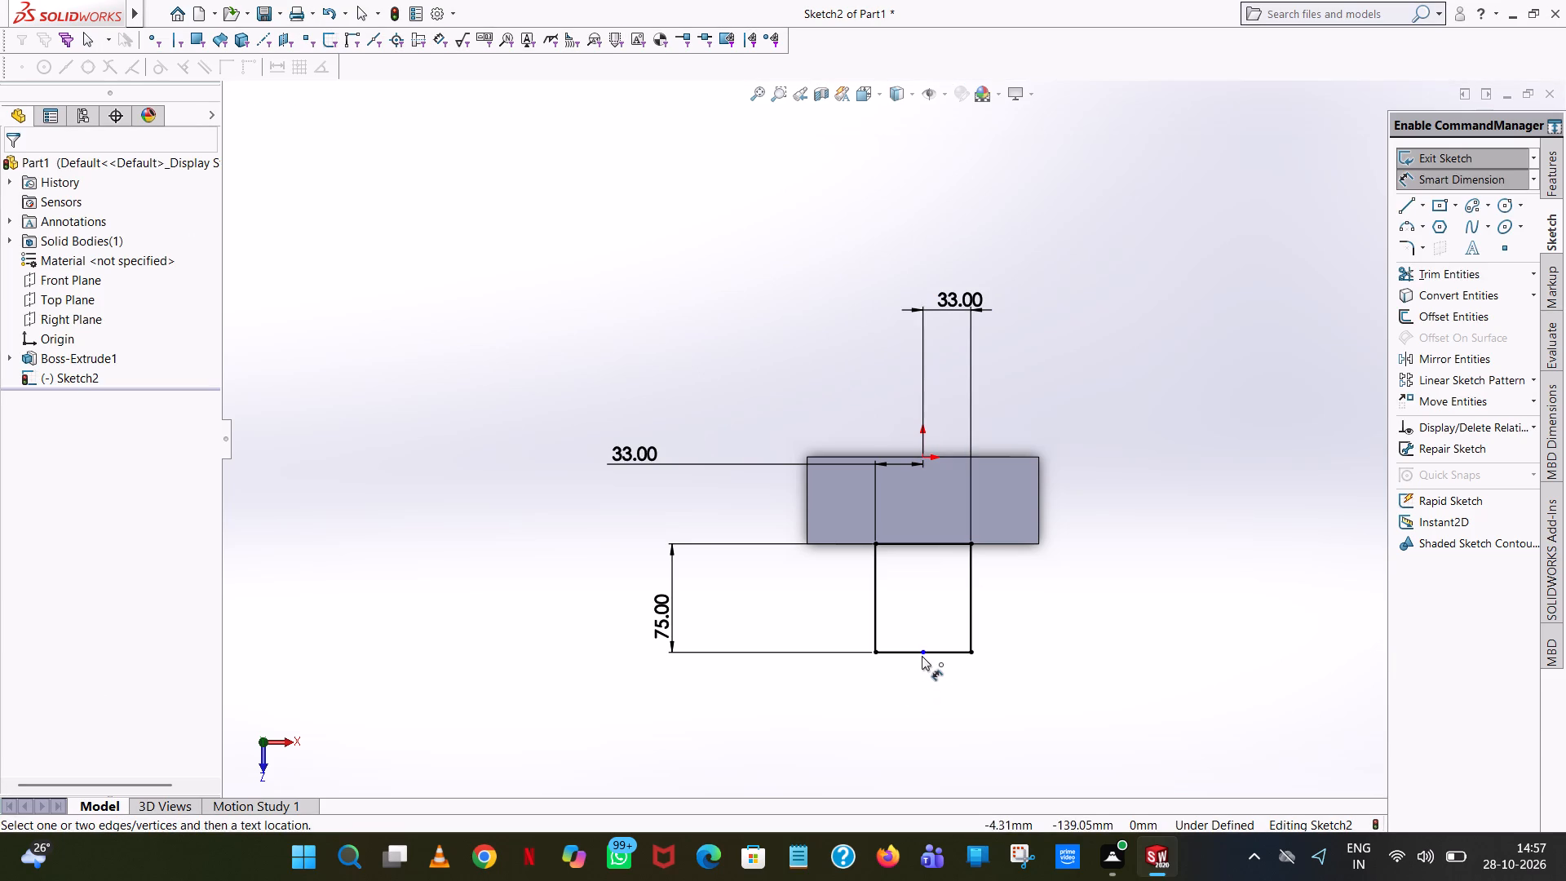
Dimension the distance from the midpoint of the rectangle's outer edge to the origin, placing it right of the block.
click(922, 655)
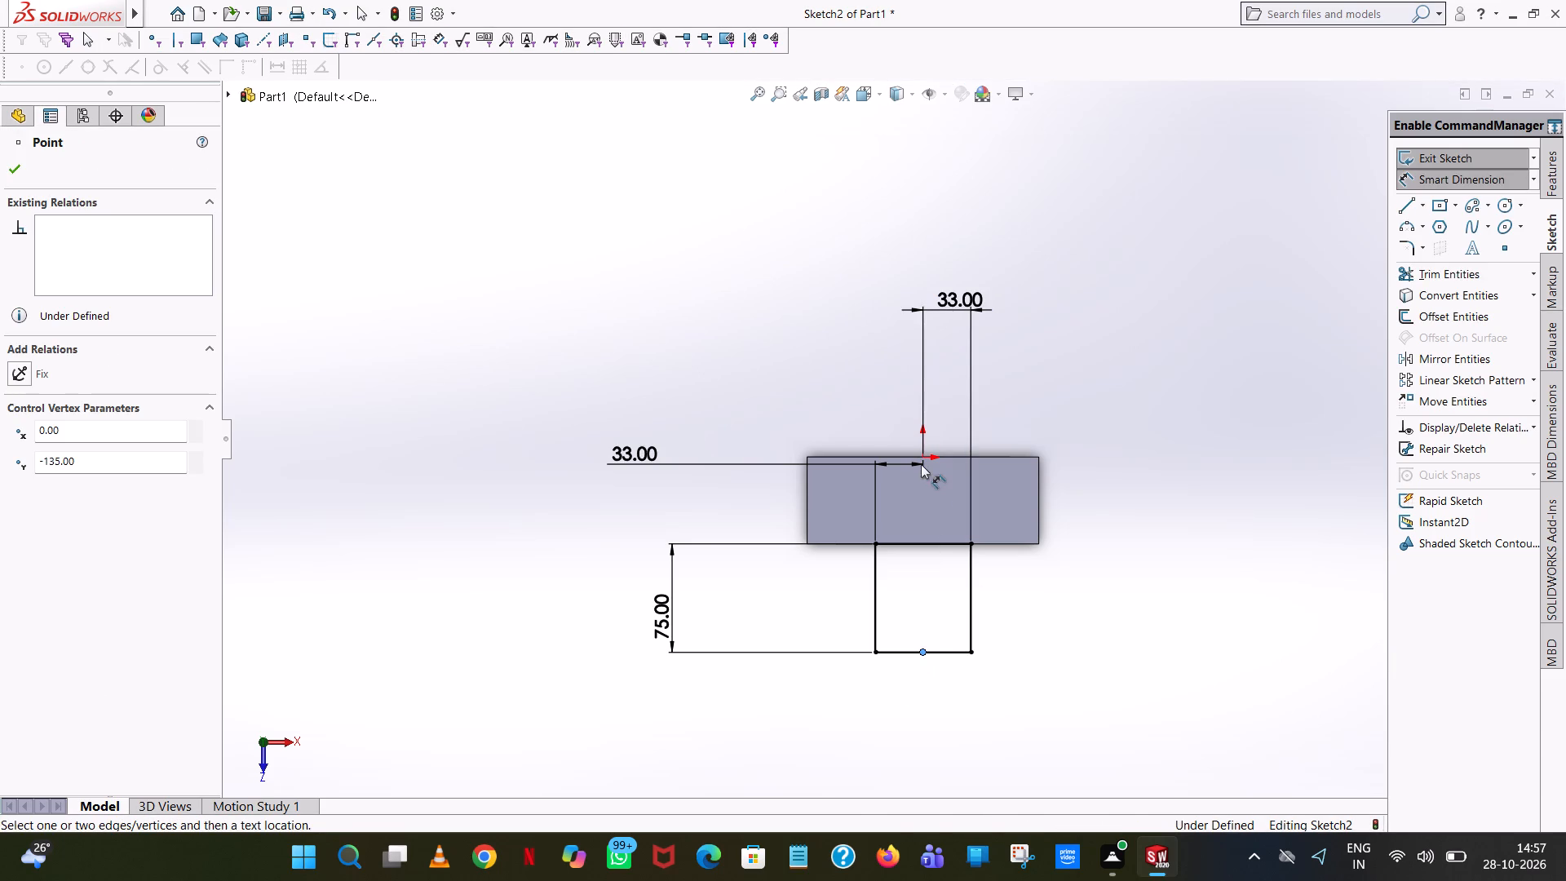
click(922, 459)
click(1108, 458)
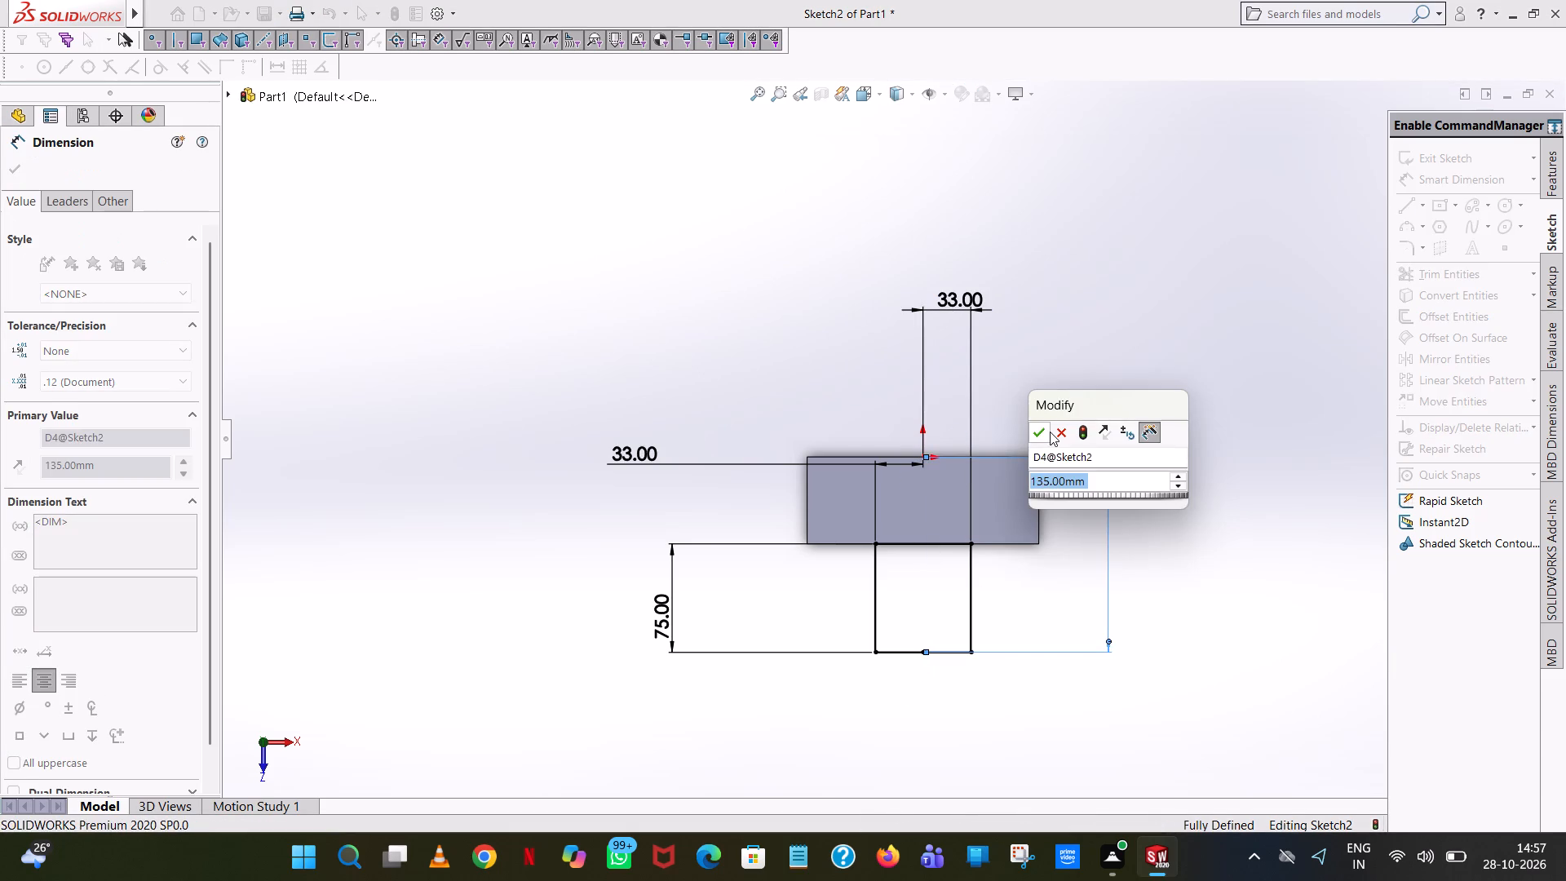
click(1049, 431)
click(1135, 279)
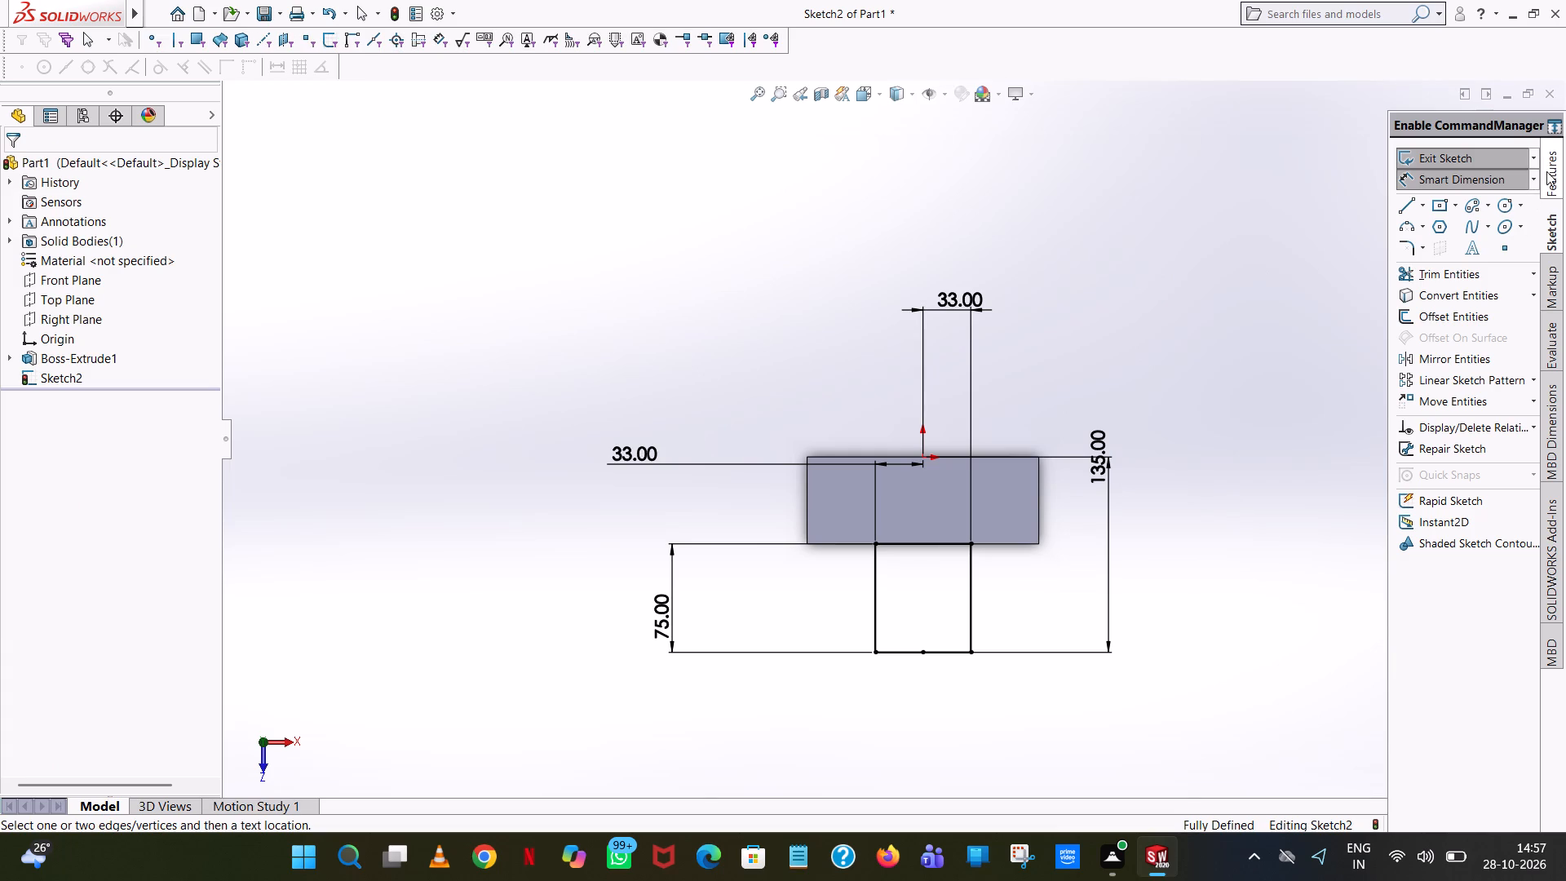
Extrude the tongue rectangle 20 mm blind as a merged boss, reversing the direction so it goes downward from the sketch plane.
click(1552, 160)
click(1494, 160)
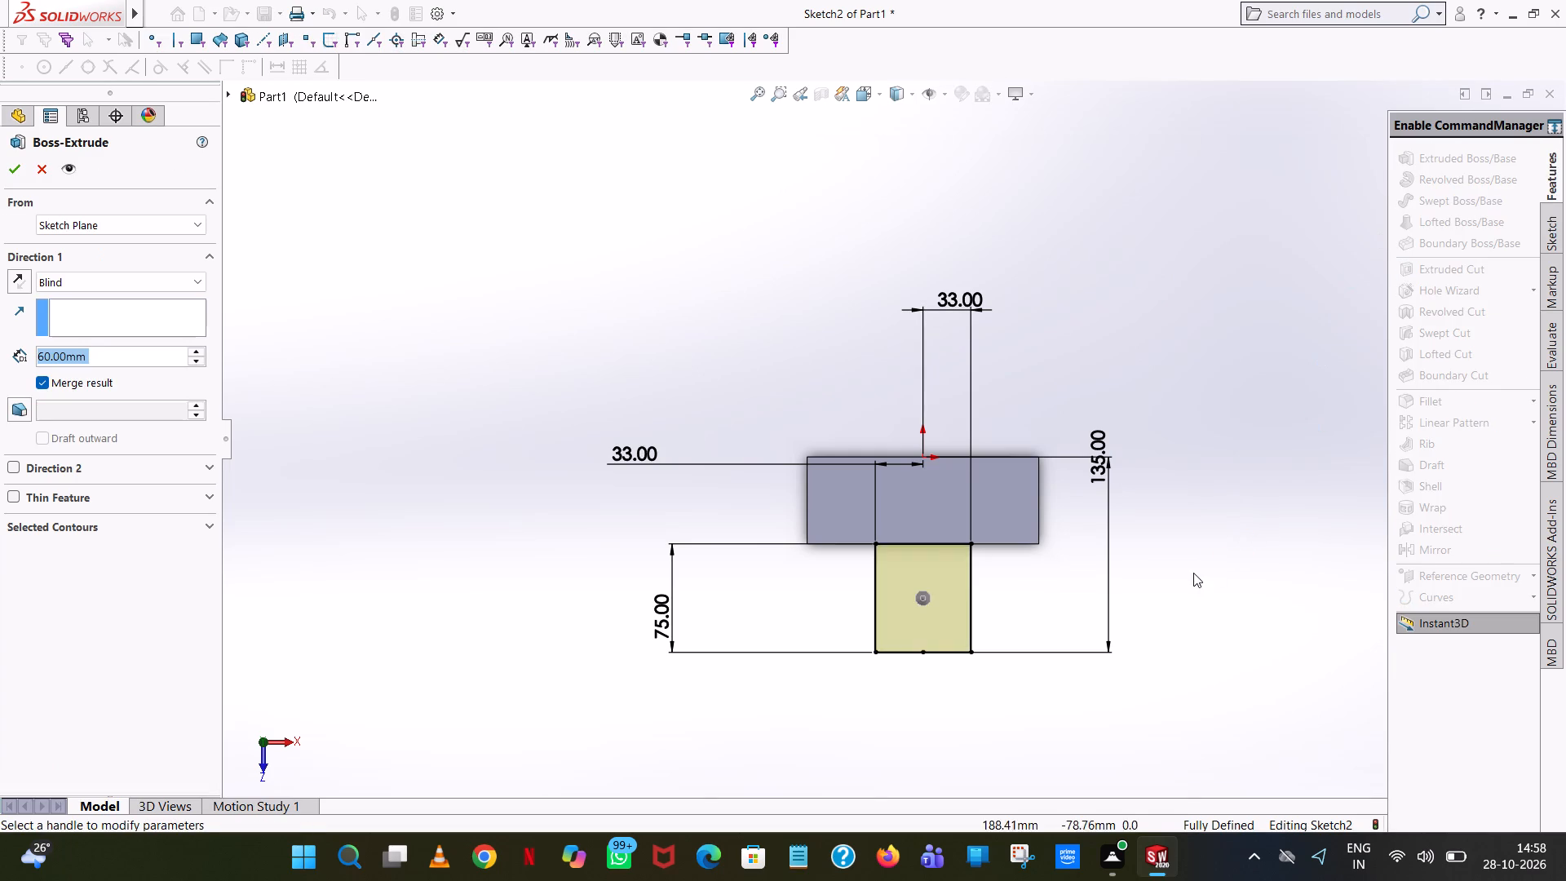
middle_drag(1192, 573, 1259, 239)
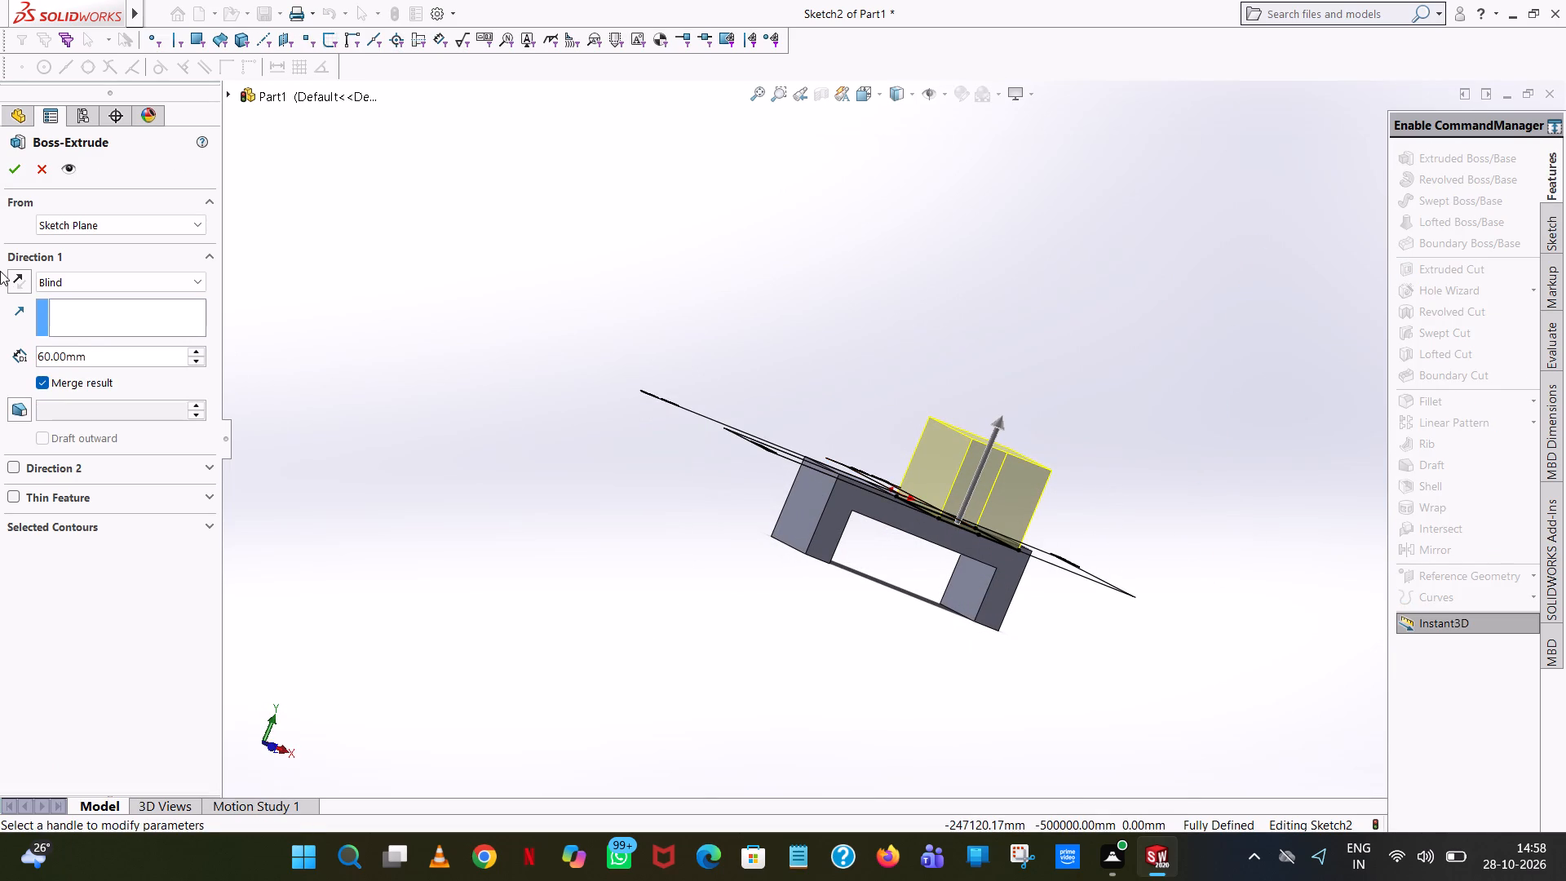
click(8, 274)
middle_drag(272, 374, 333, 513)
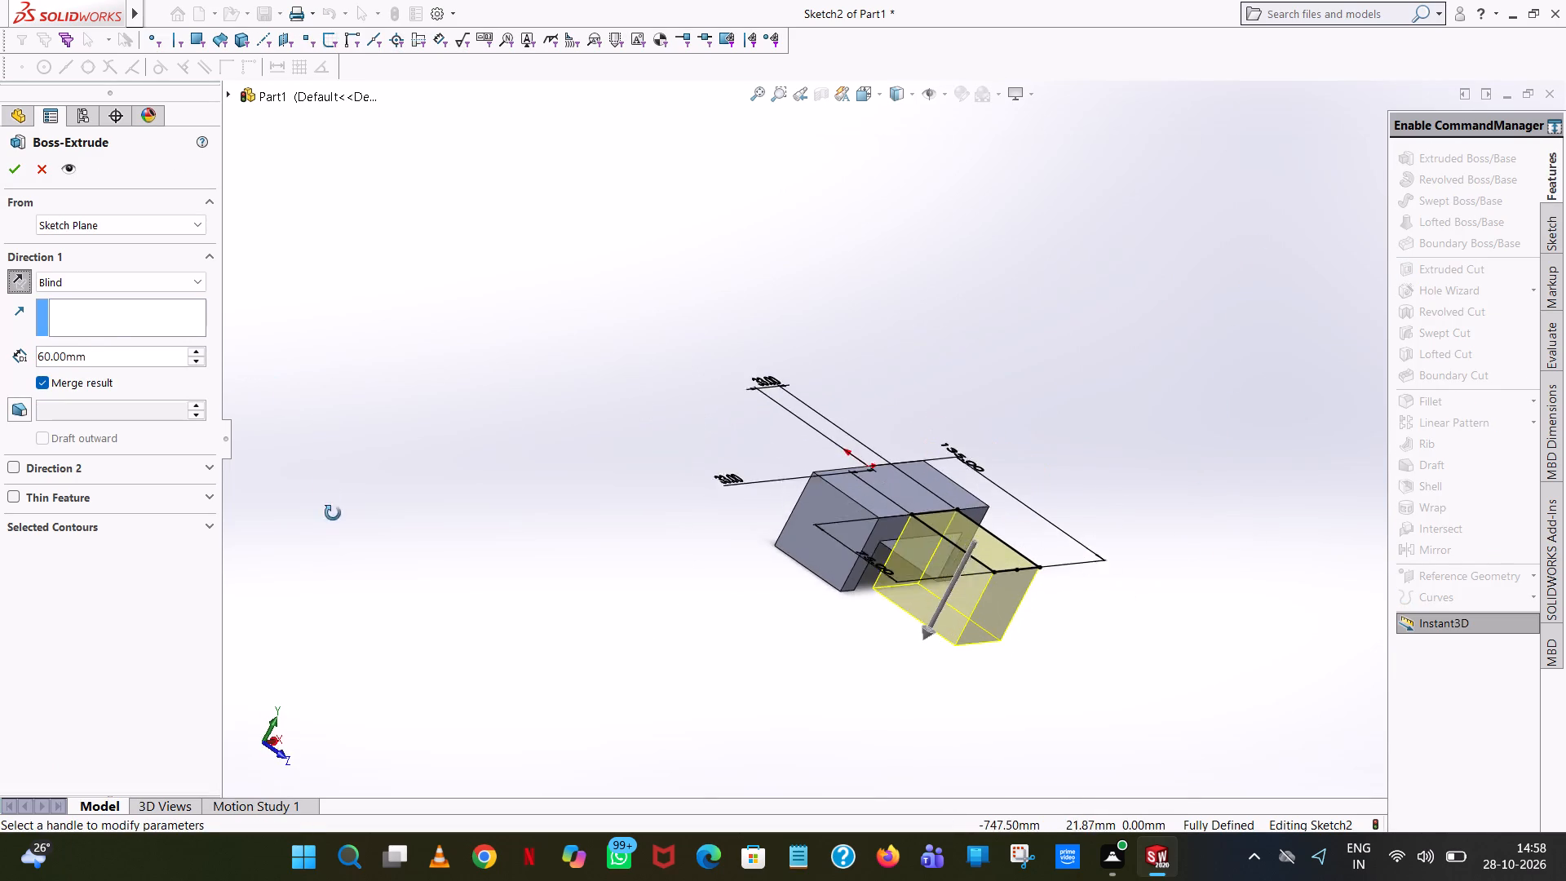
middle_drag(333, 513, 328, 520)
double_click(106, 353)
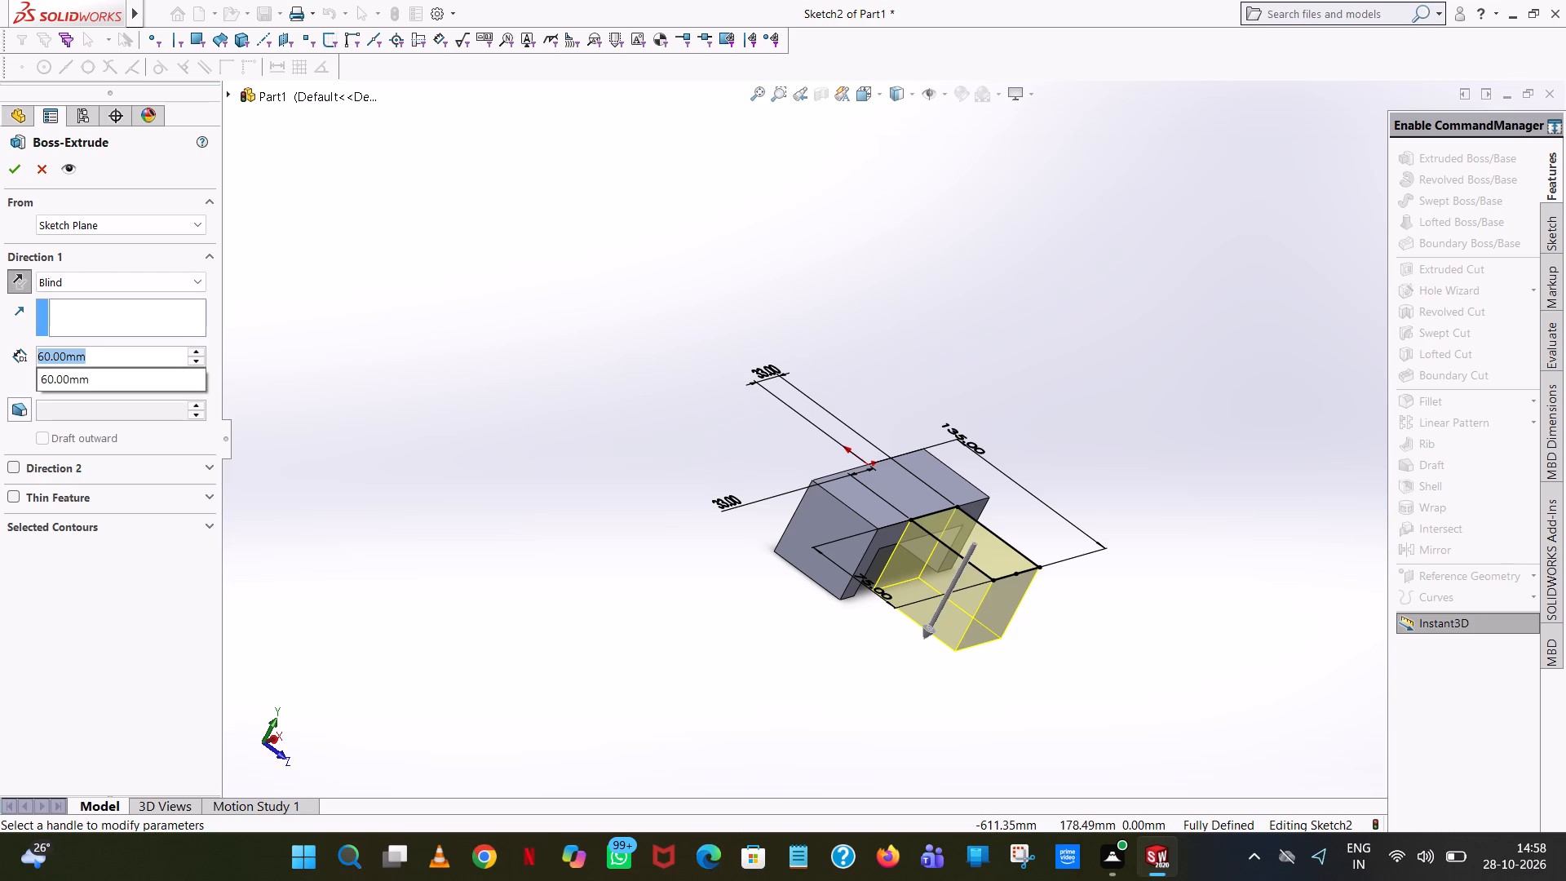
text(20)
key(Return)
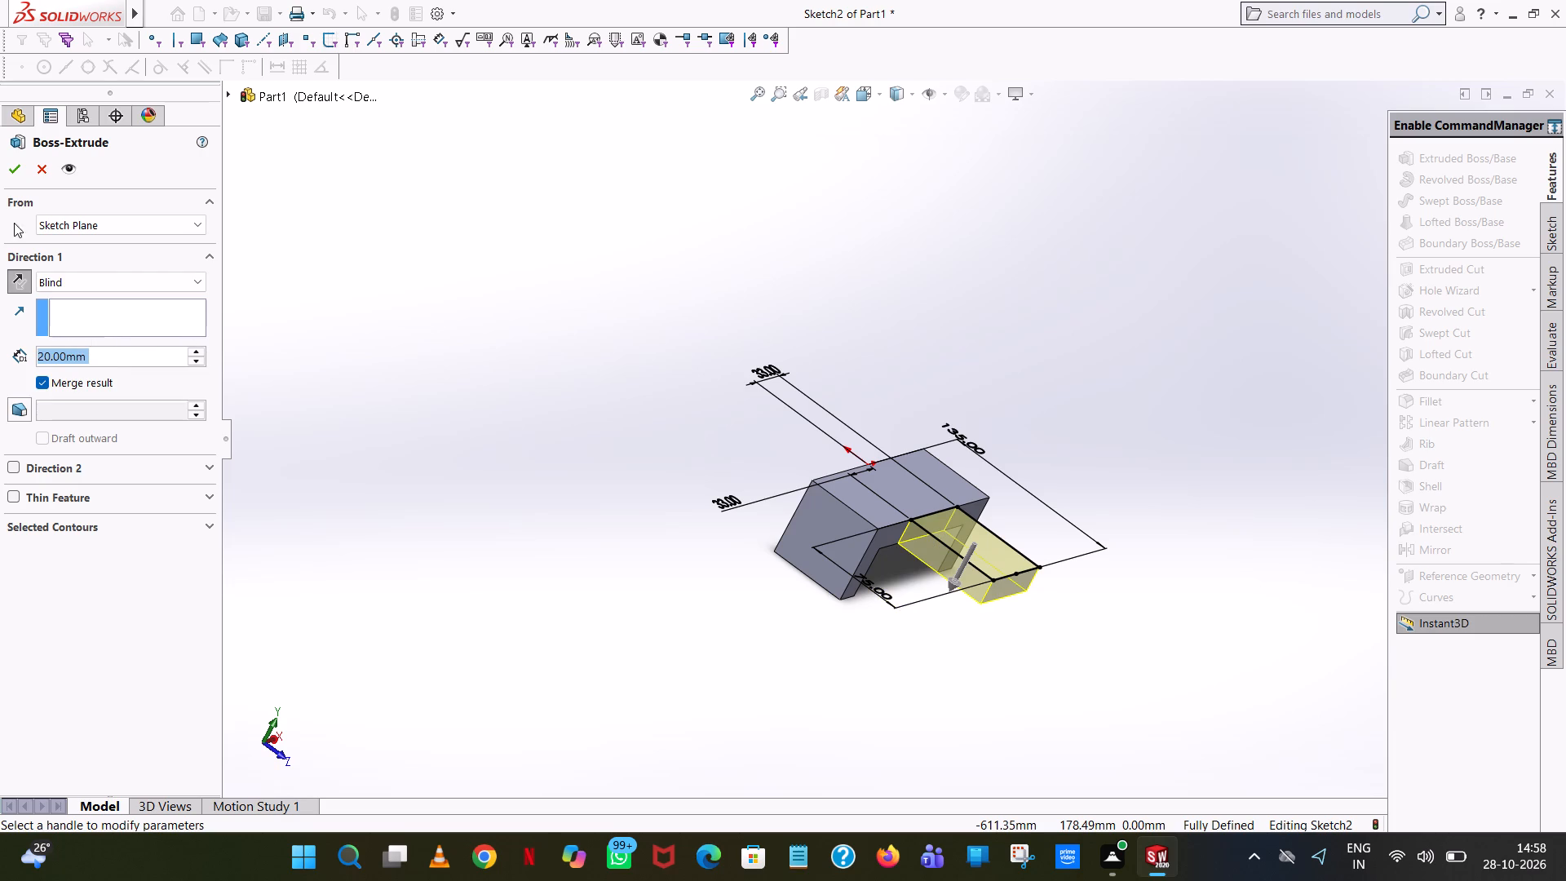
click(4, 169)
click(529, 303)
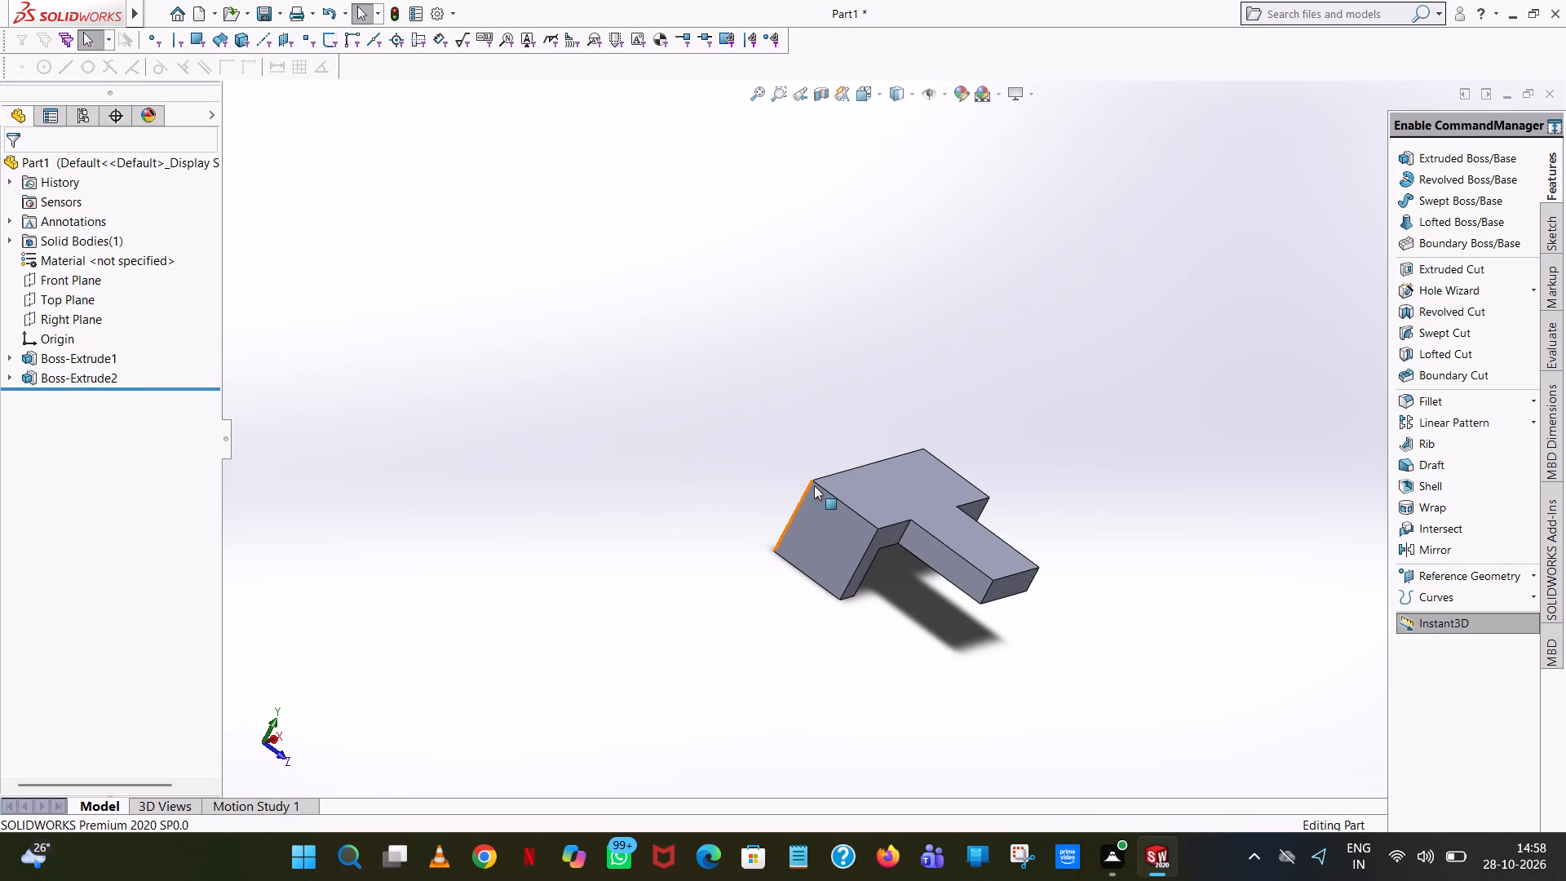
Start an Extruded Boss sketch on the tongue's front end face and view it normal to the sketch plane.
scroll(815, 485, up, 1)
middle_drag(795, 465, 782, 350)
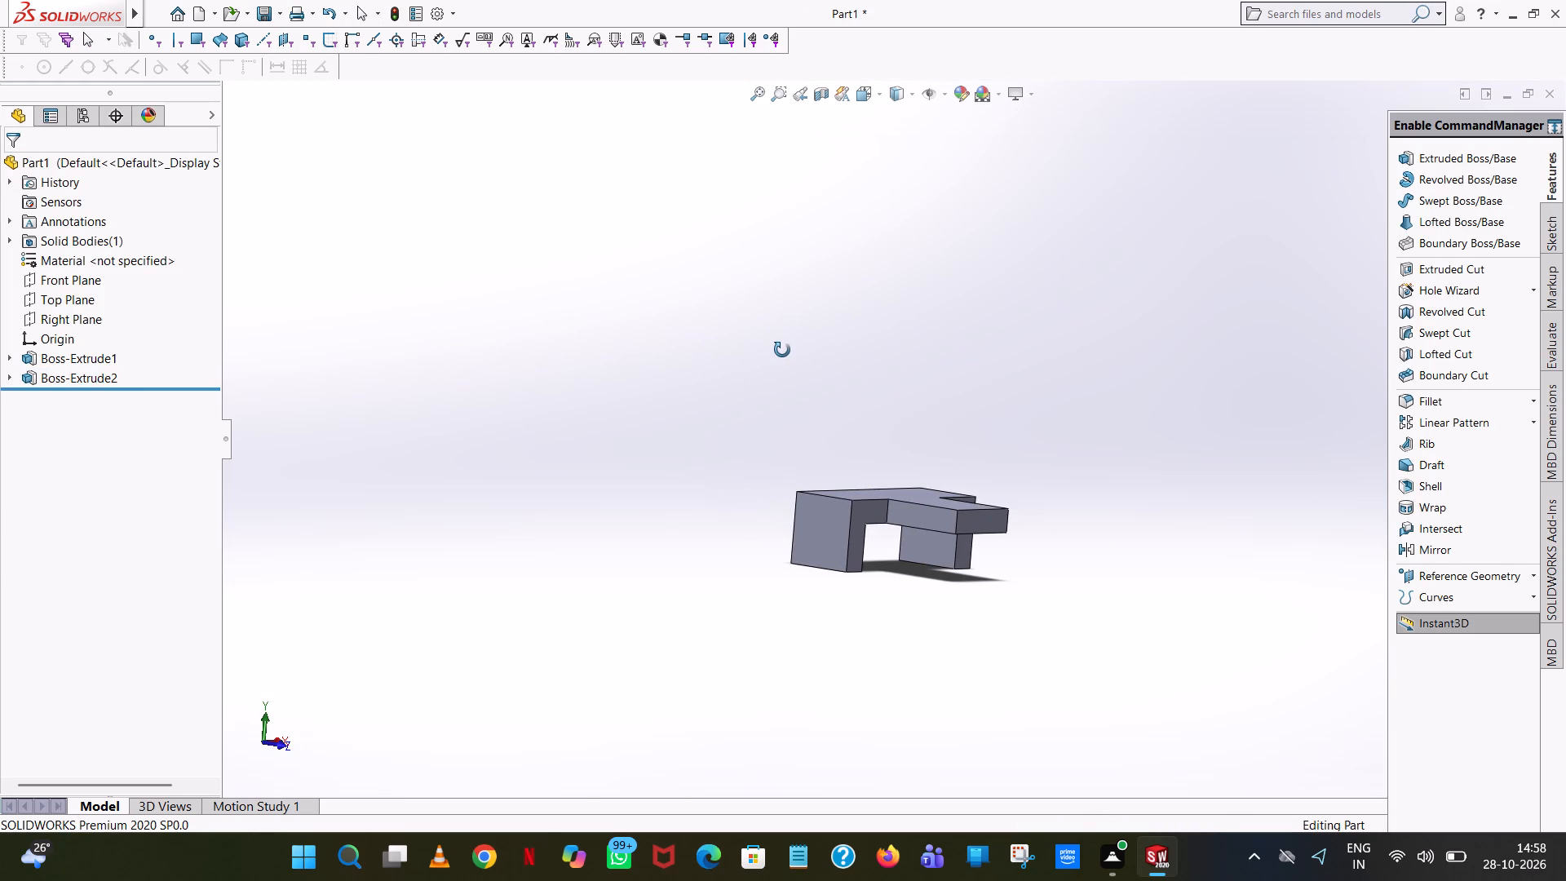
middle_drag(782, 350, 782, 355)
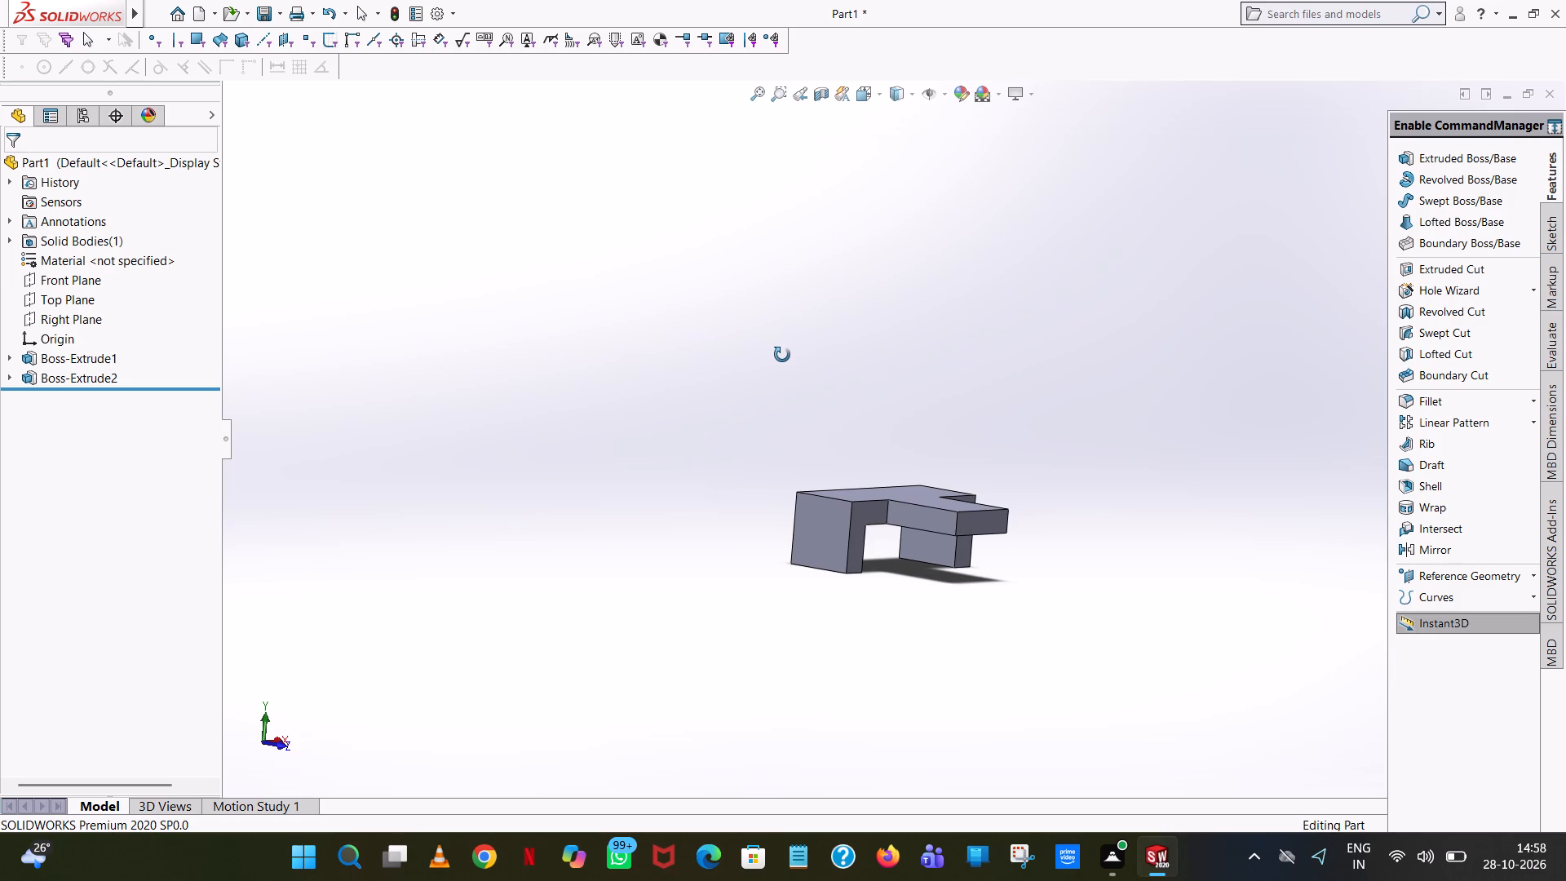
middle_drag(782, 355, 783, 356)
scroll(782, 355, up, 1)
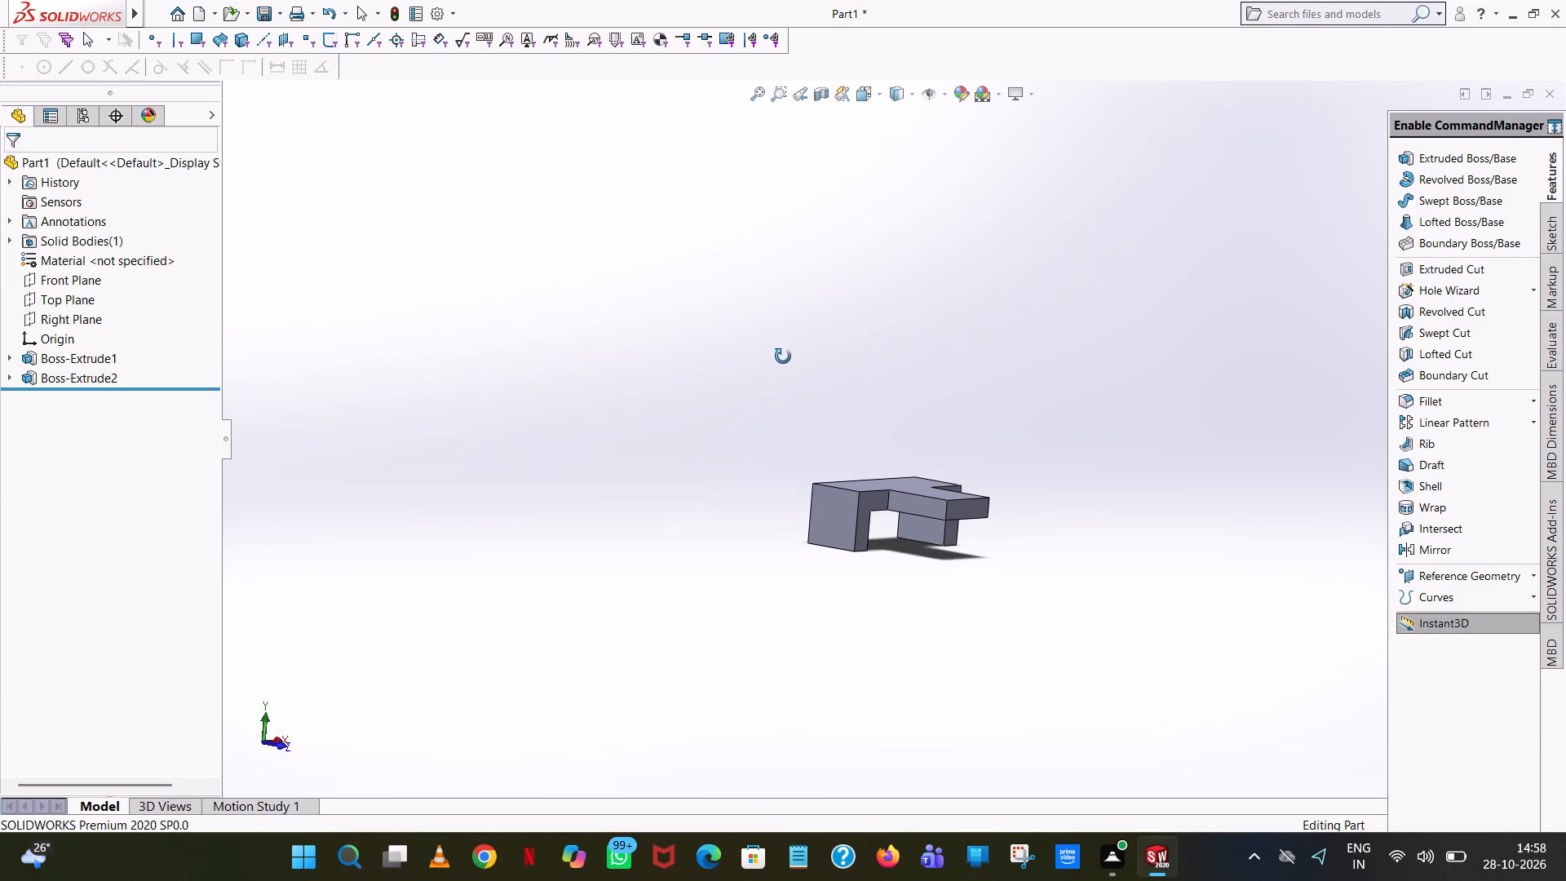
middle_drag(783, 356, 639, 379)
scroll(653, 369, up, 1)
click(1429, 154)
middle_drag(1185, 374, 1209, 335)
scroll(1206, 339, up, 1)
scroll(925, 458, down, 6)
click(803, 471)
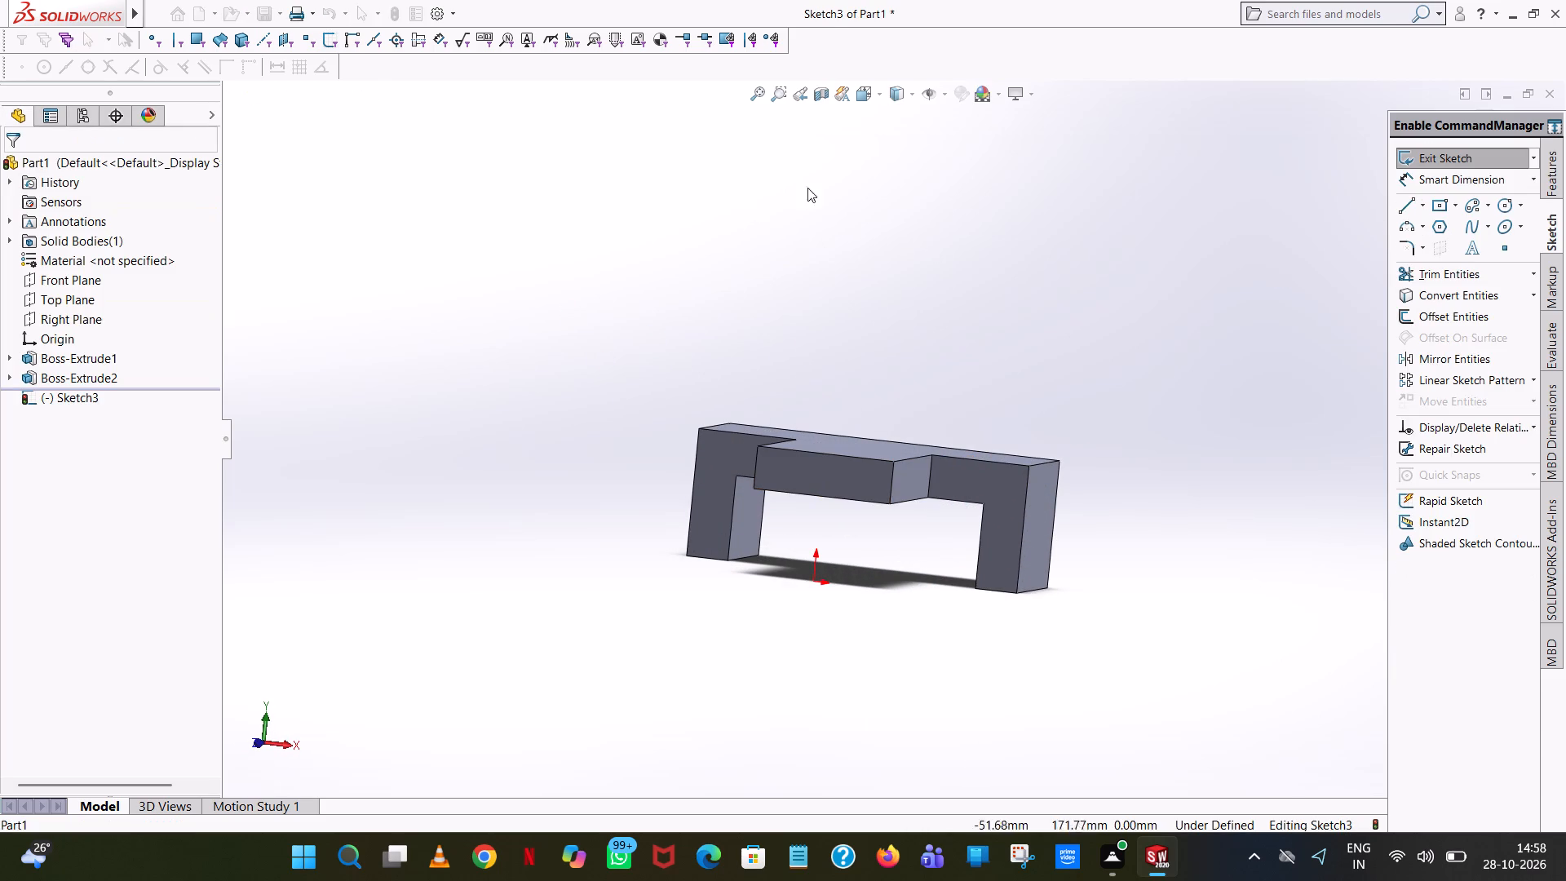
click(883, 96)
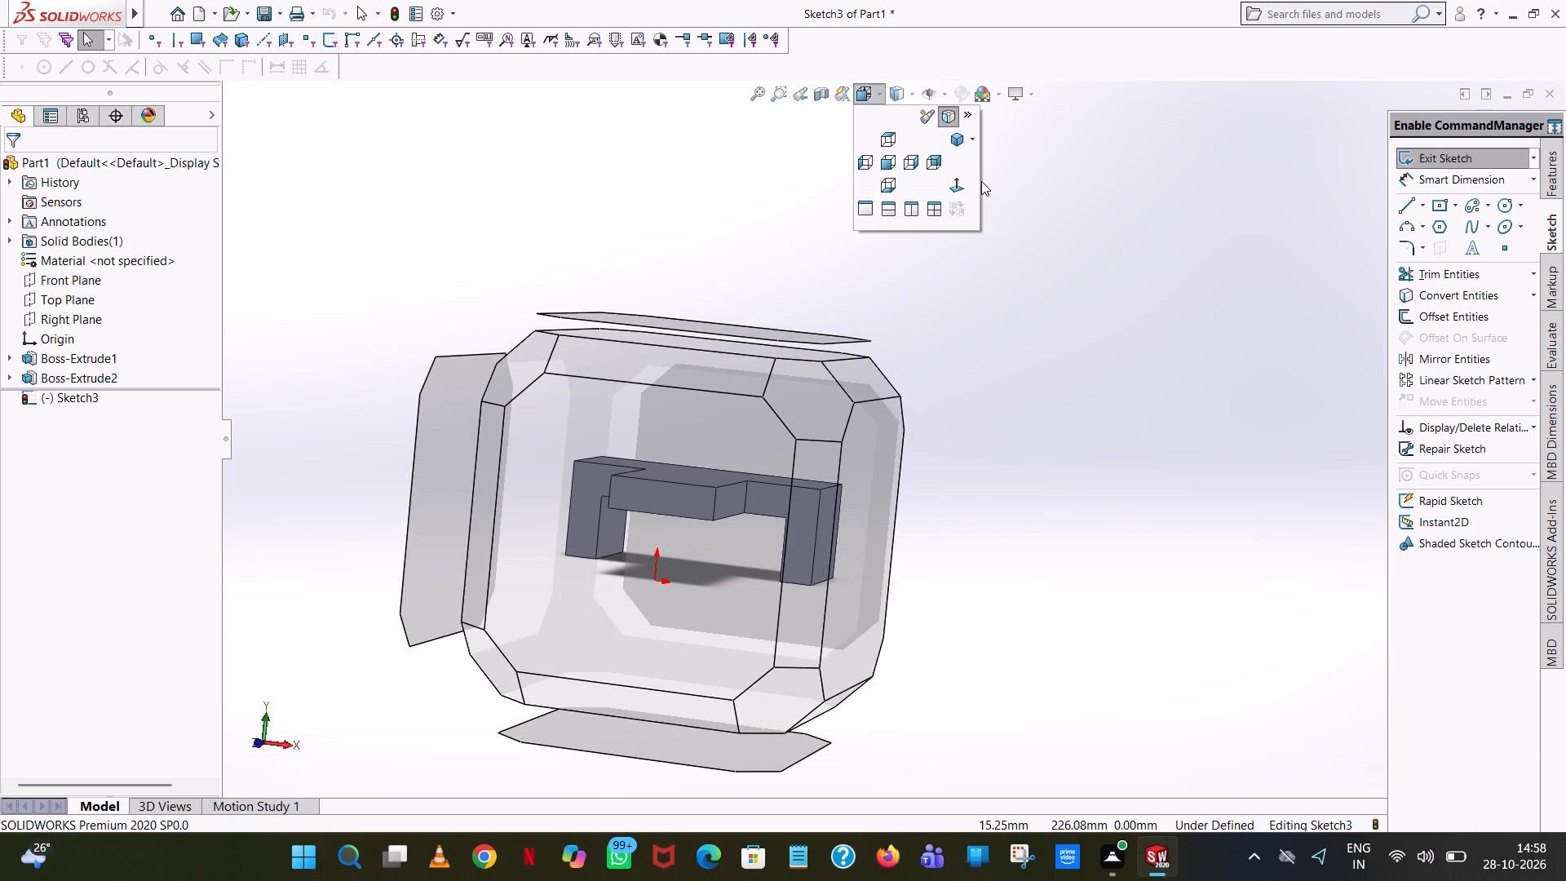
click(957, 179)
Sketch a vertical line about 71 mm long downward from the midpoint of the tongue's bottom edge.
click(1405, 198)
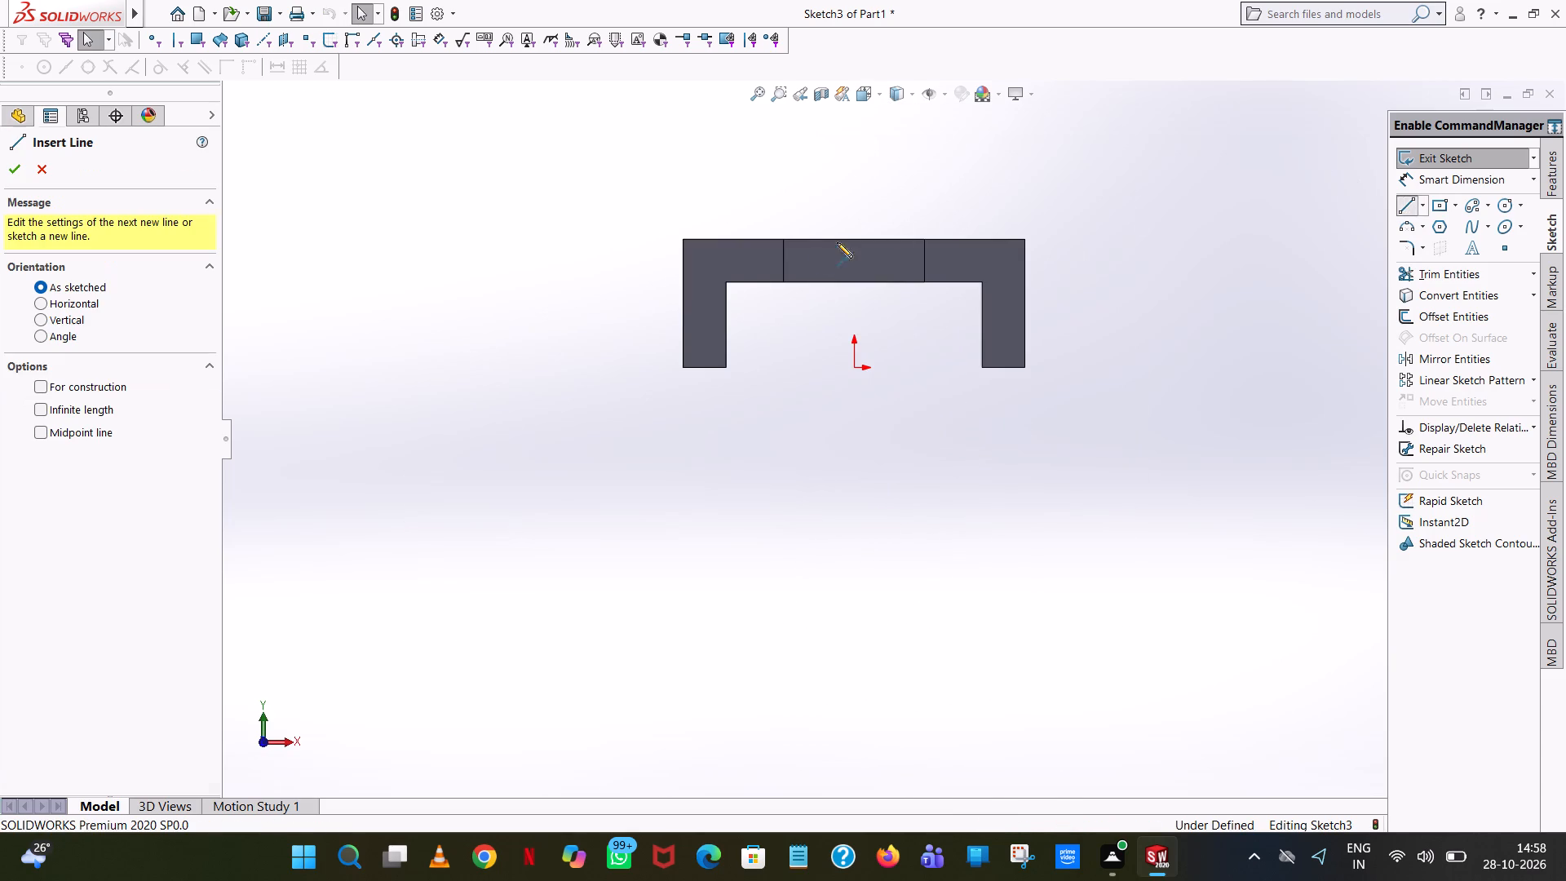
click(852, 281)
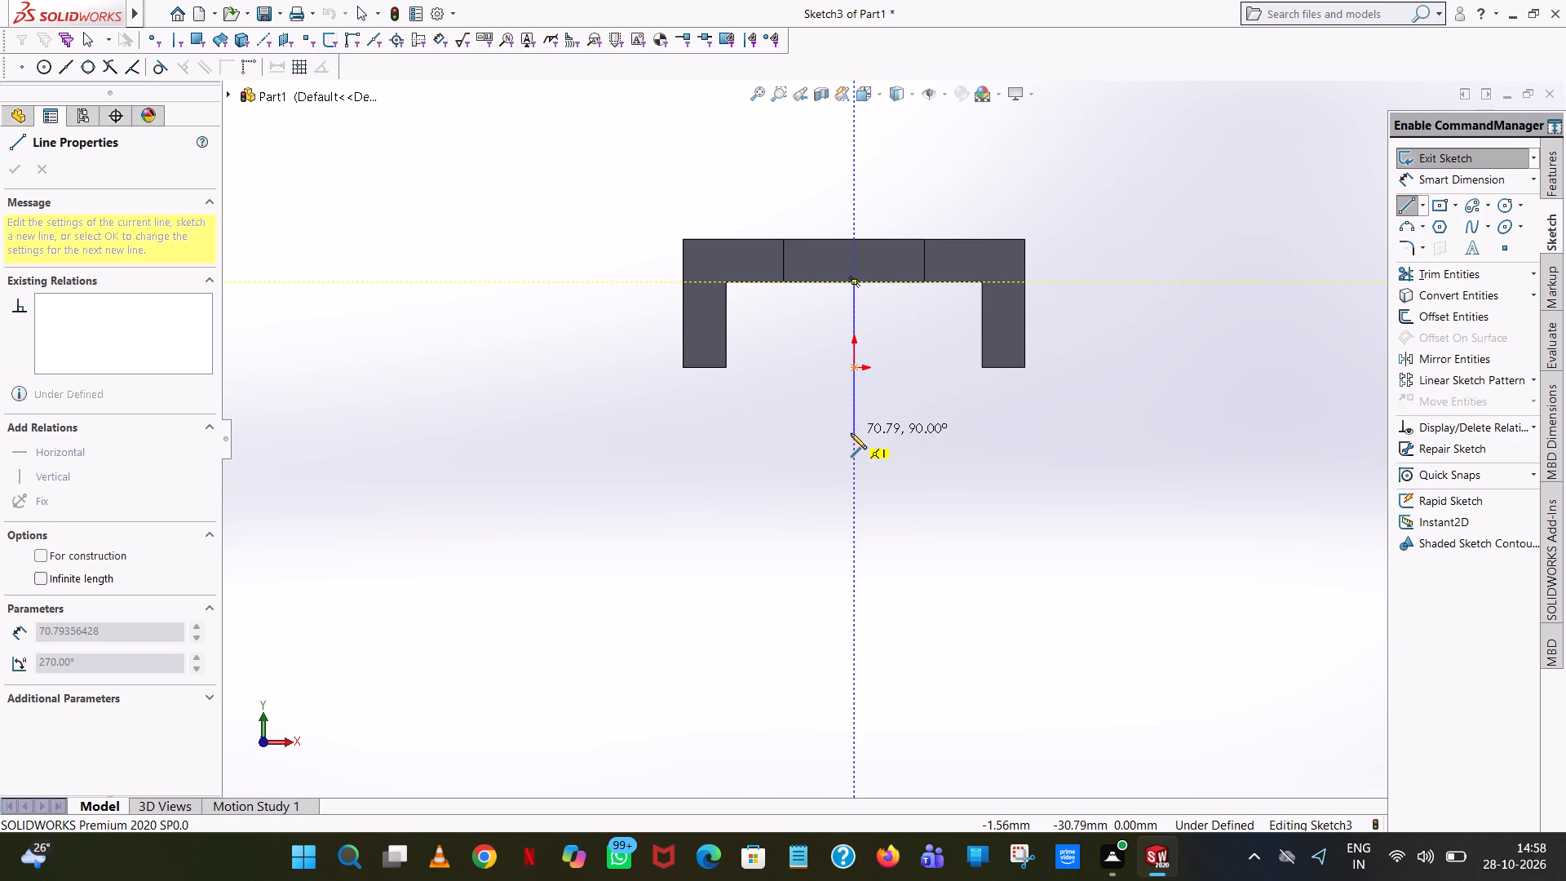
click(851, 433)
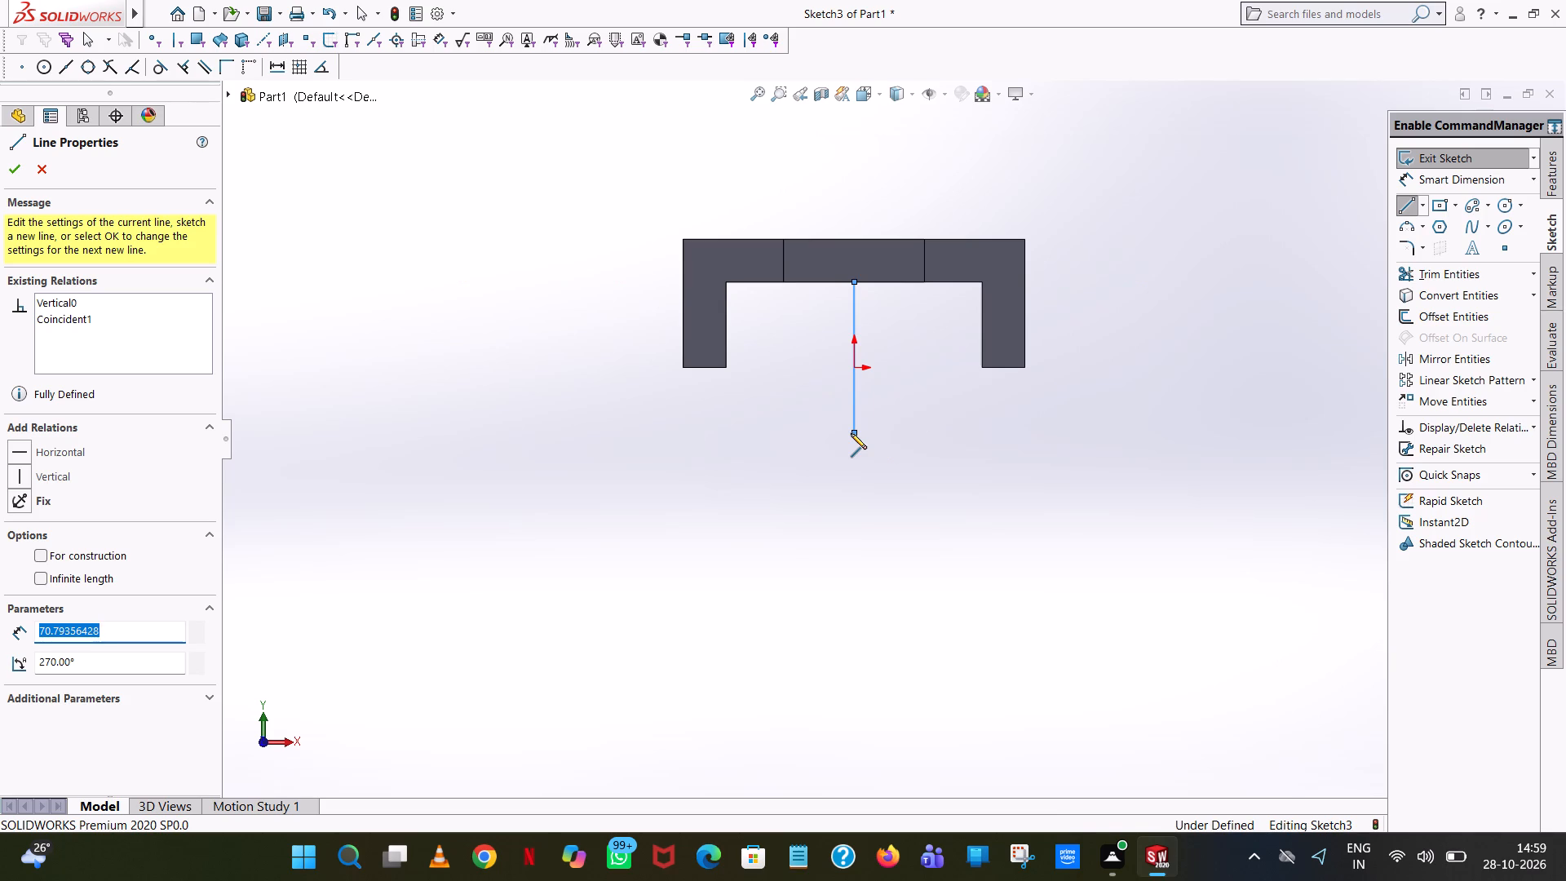
right_click(851, 433)
click(910, 445)
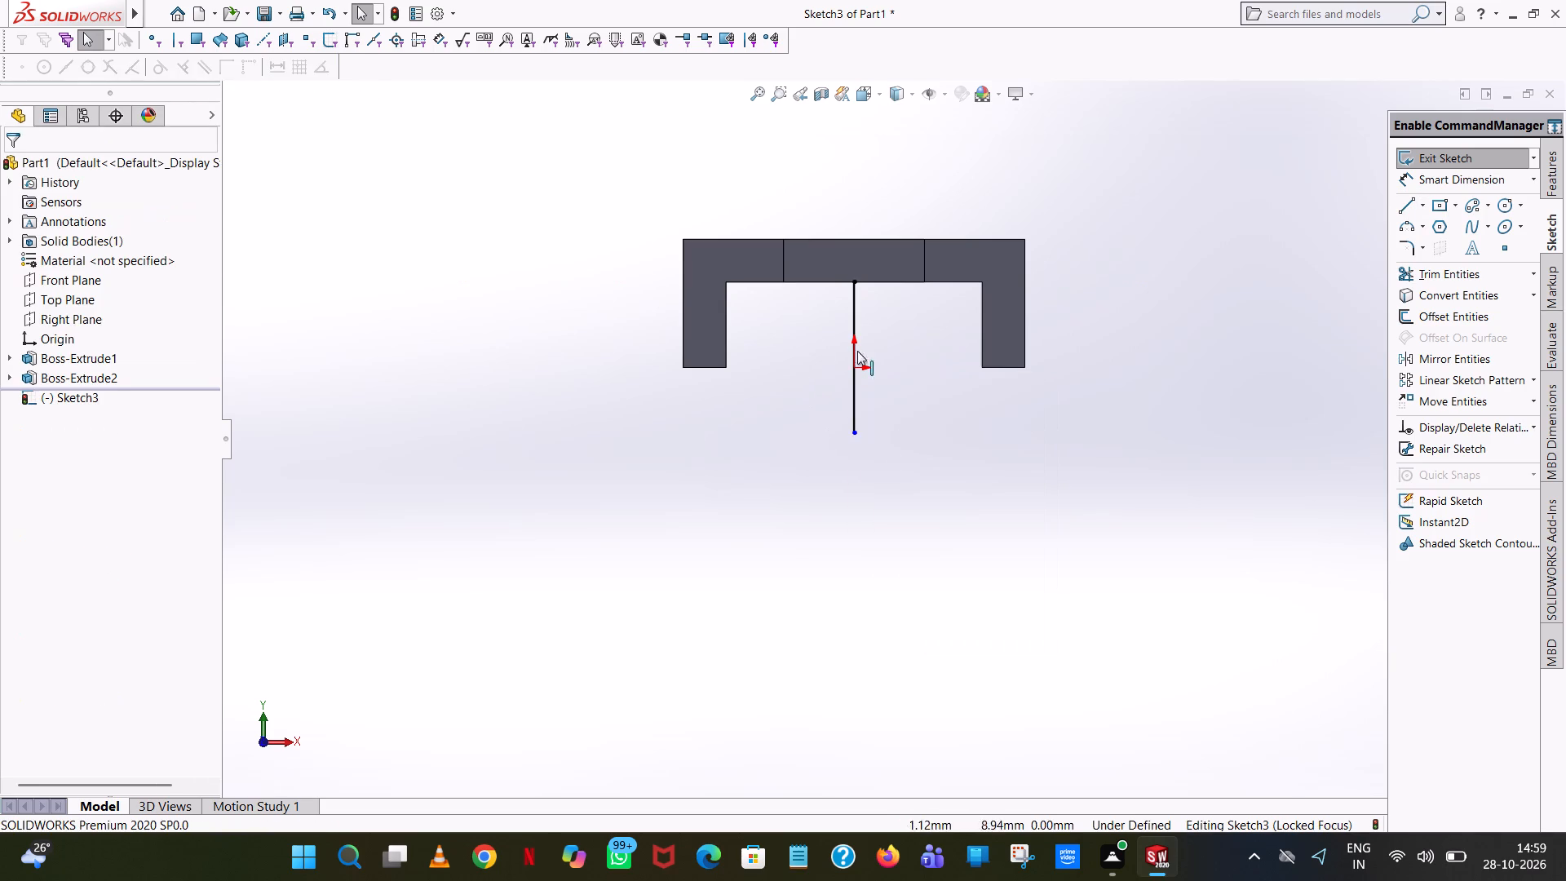
Set the vertical line's length to 110-33 mm.
click(857, 411)
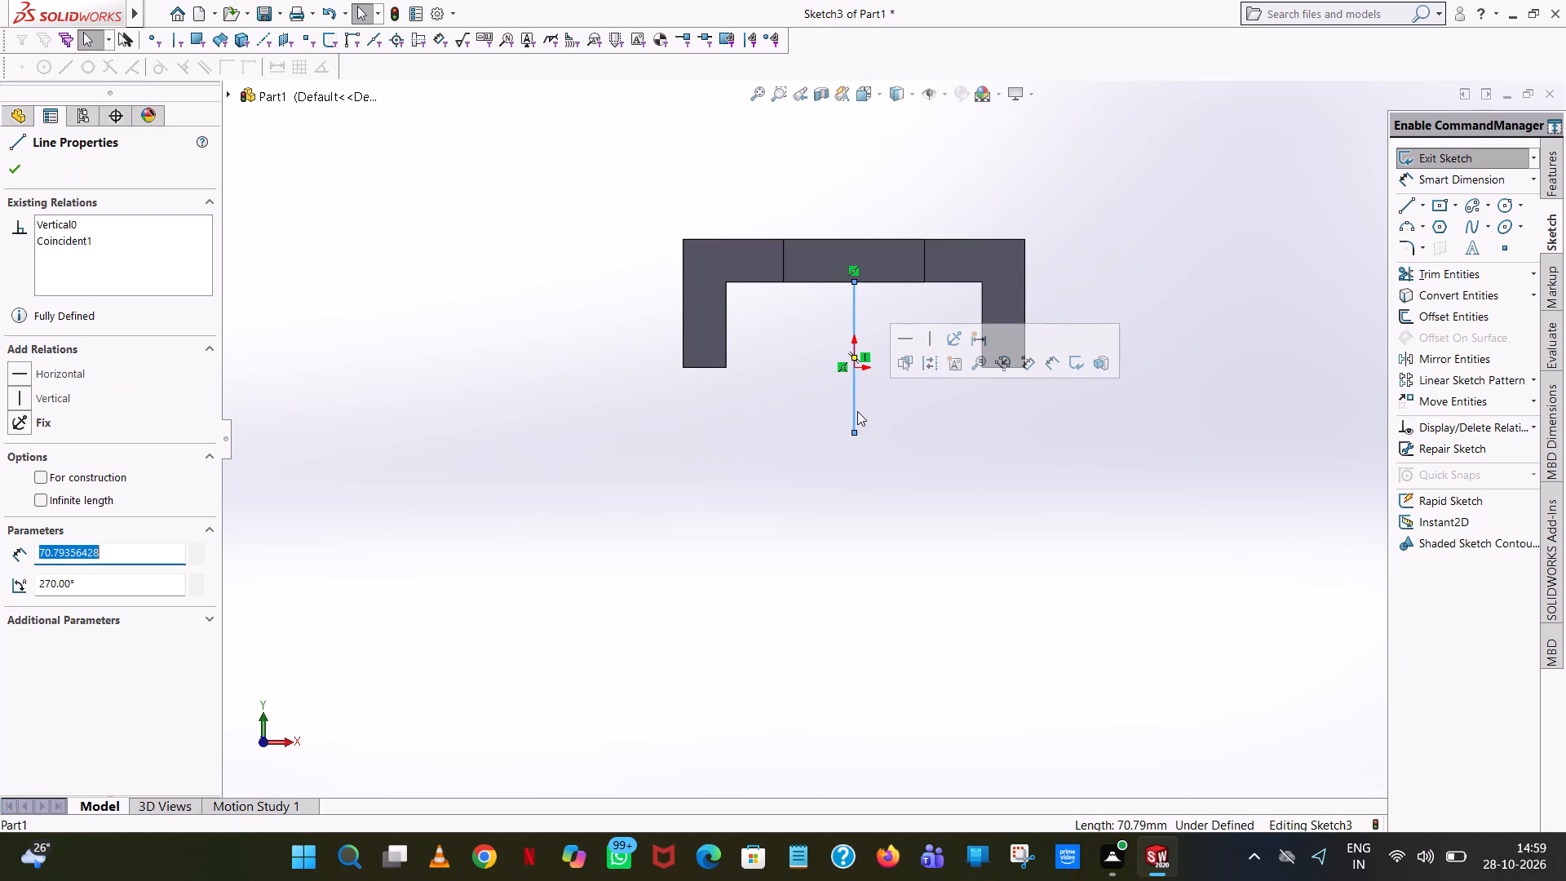
key(1)
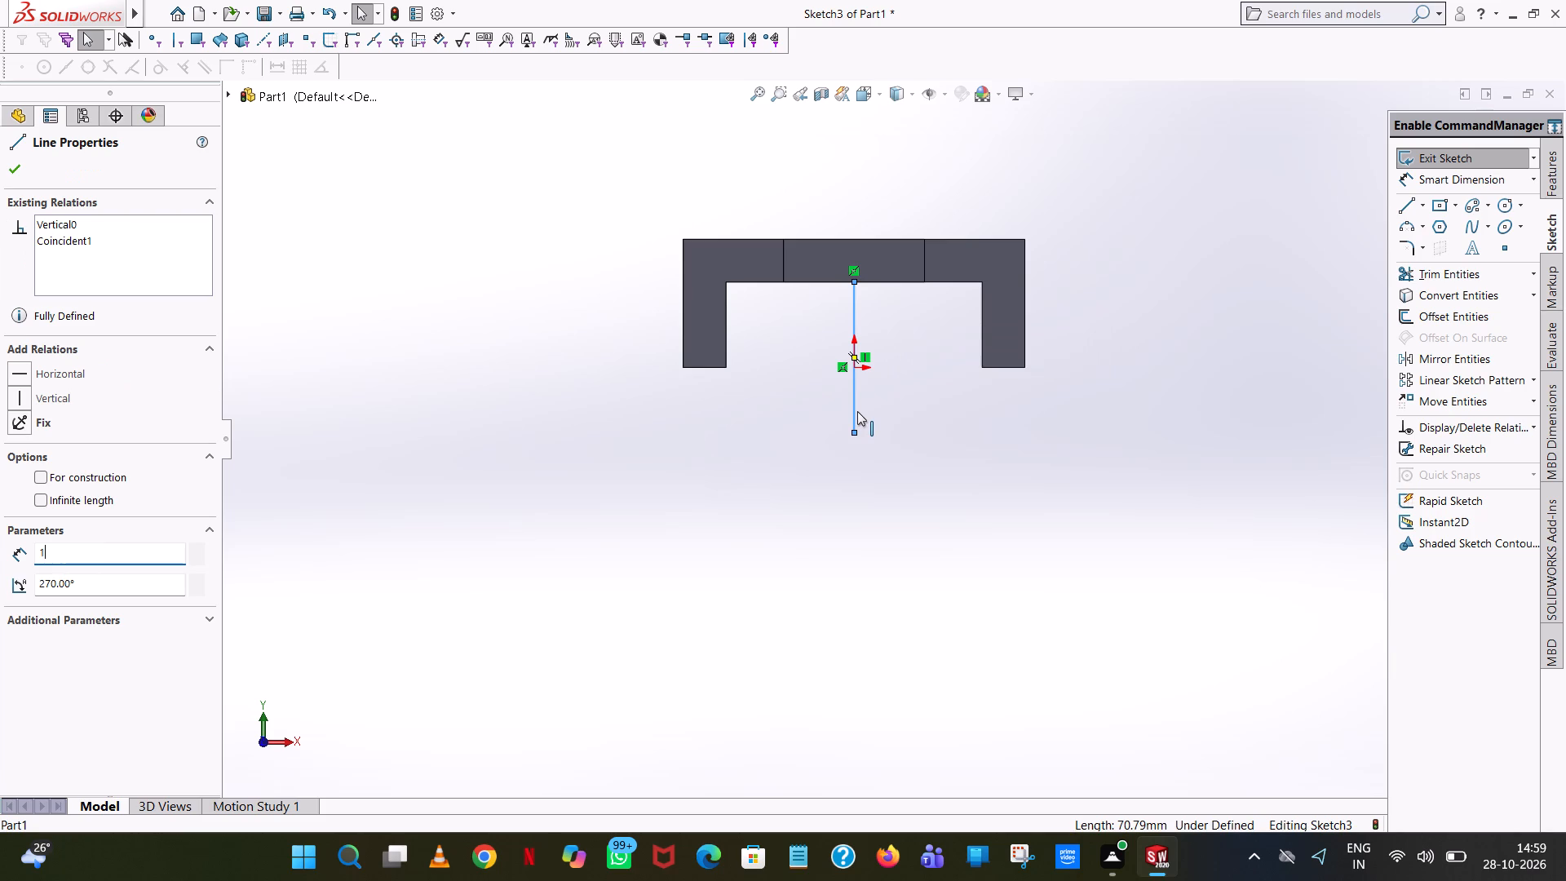
key(1)
key(0)
key(minus)
text(33)
key(Return)
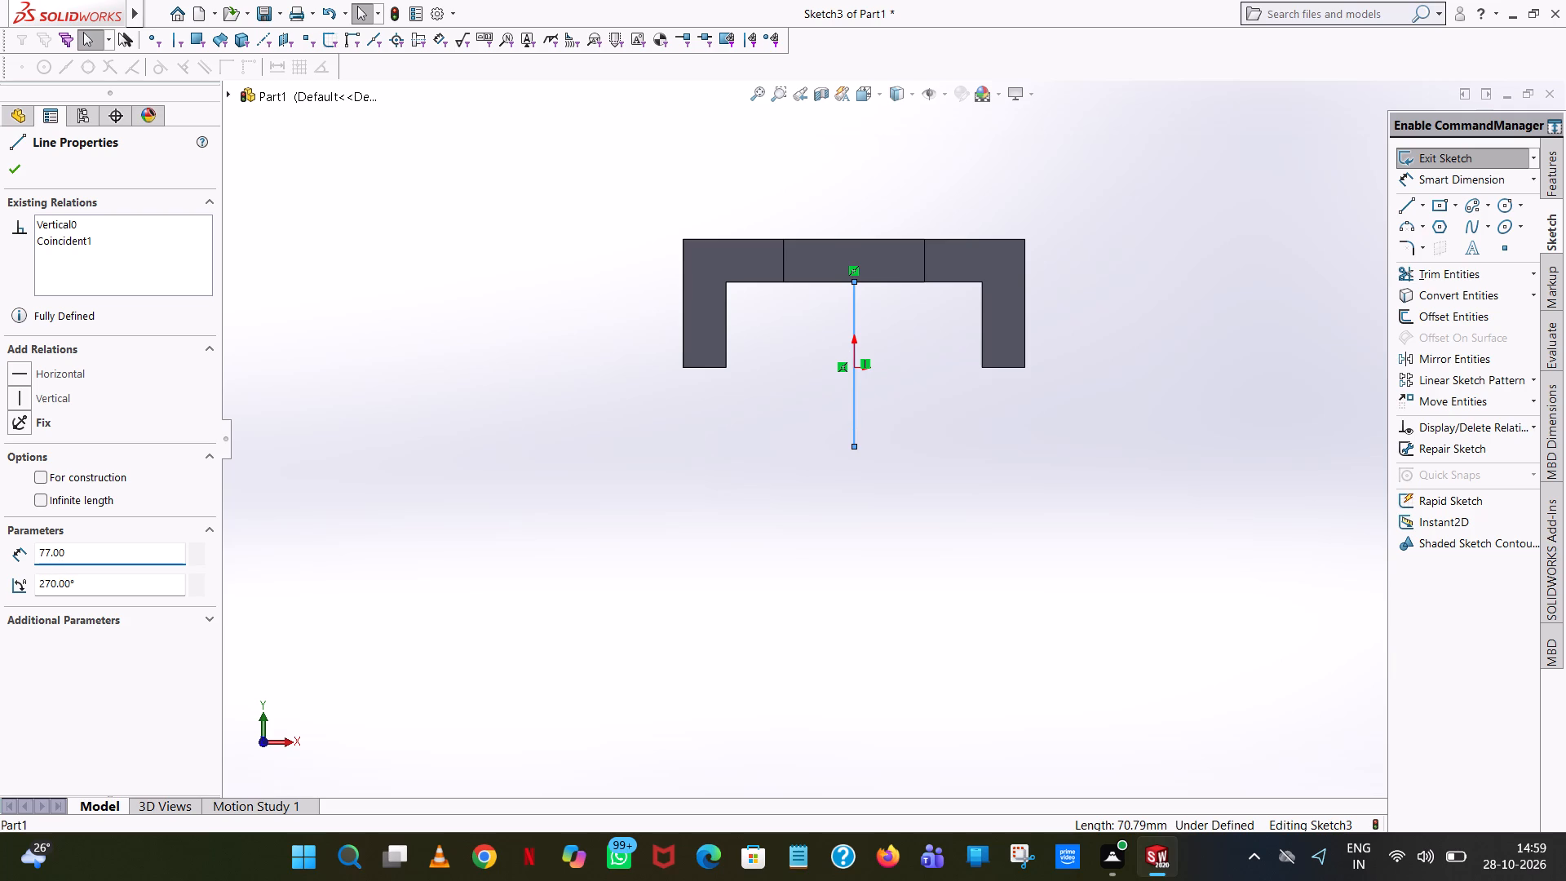
right_click(857, 411)
click(1173, 395)
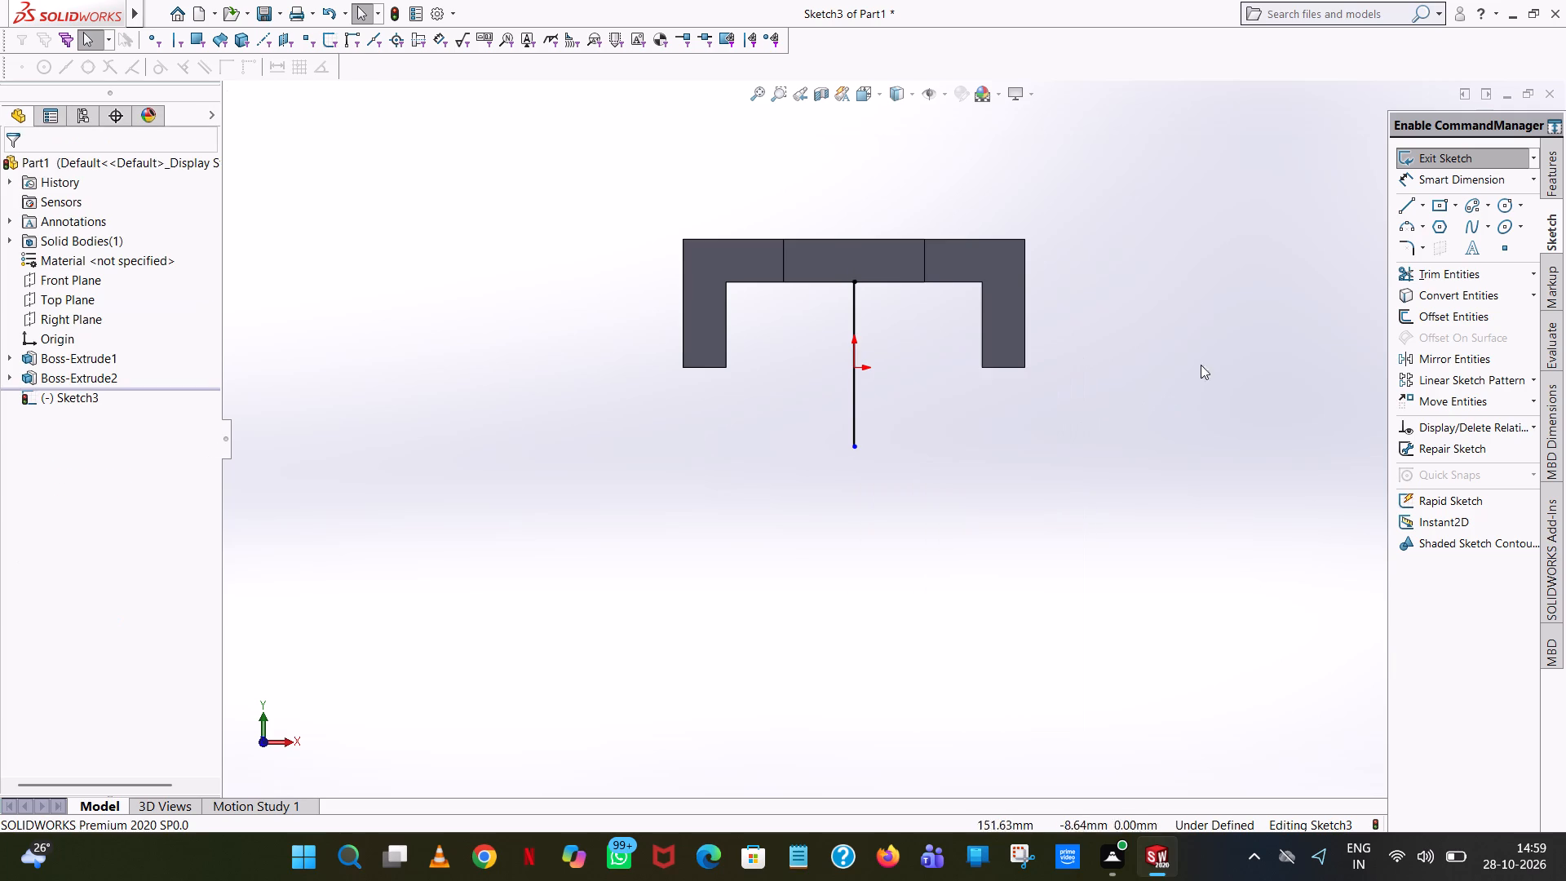
Sketch a circle of 33 mm radius centred on the lower end of the vertical line.
click(1507, 196)
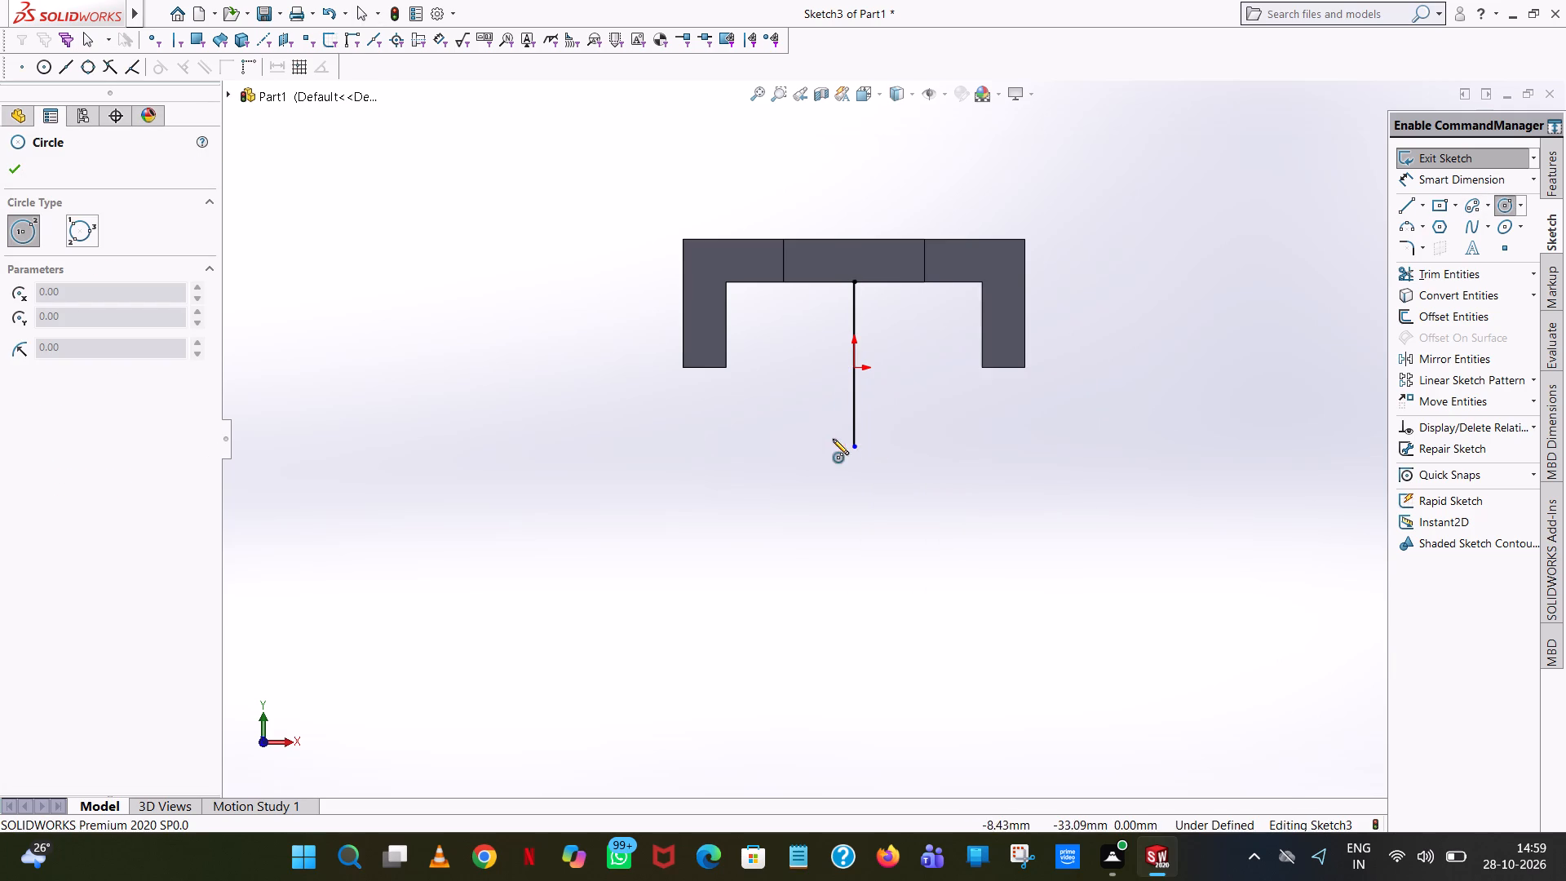
click(854, 448)
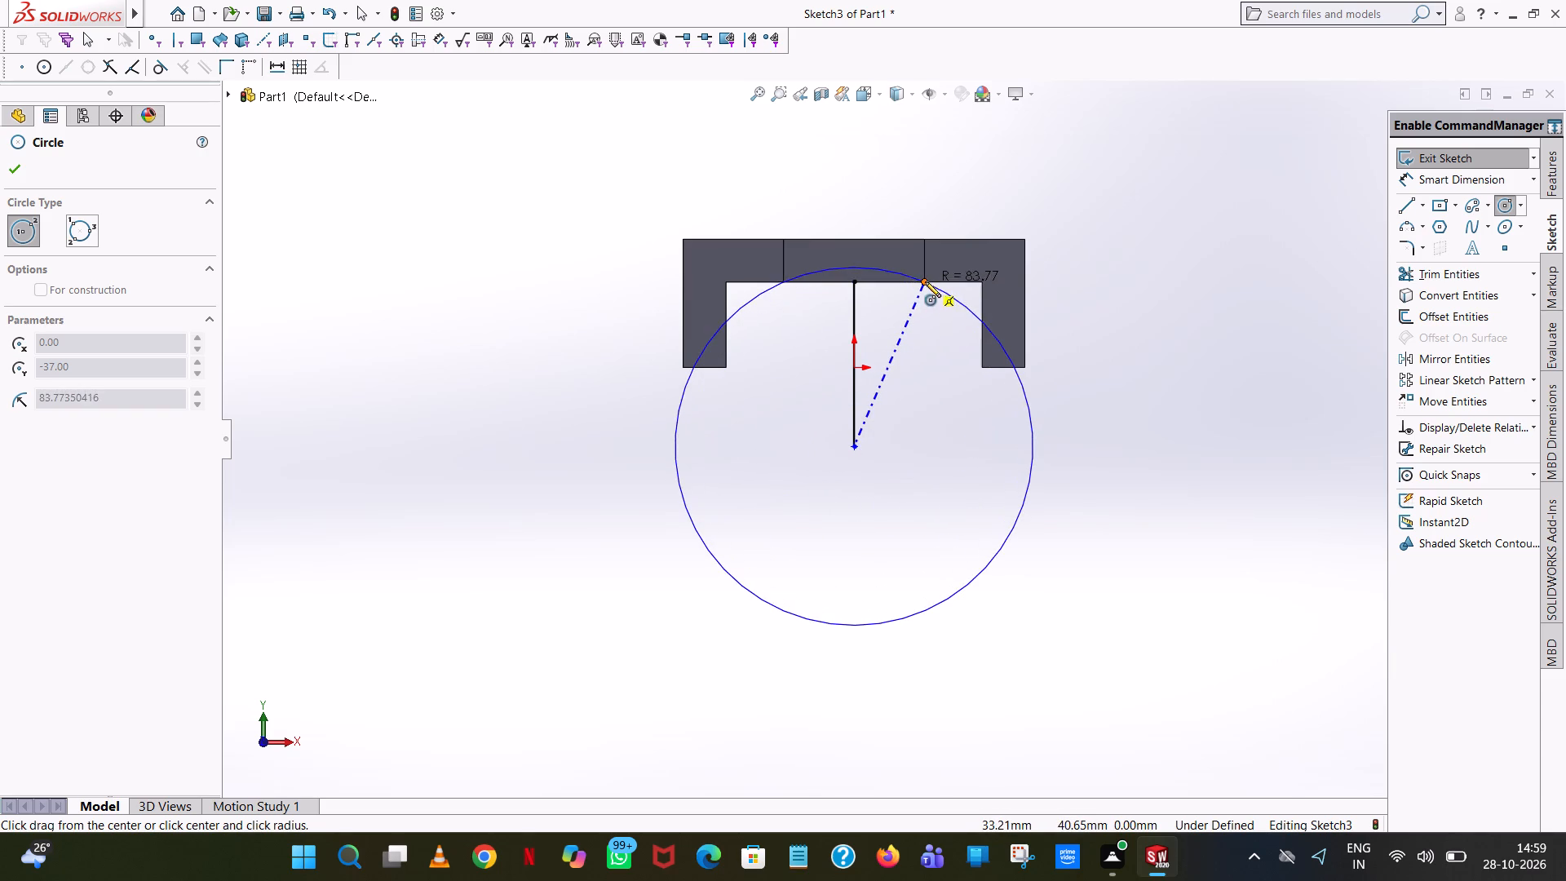
click(922, 445)
right_click(920, 445)
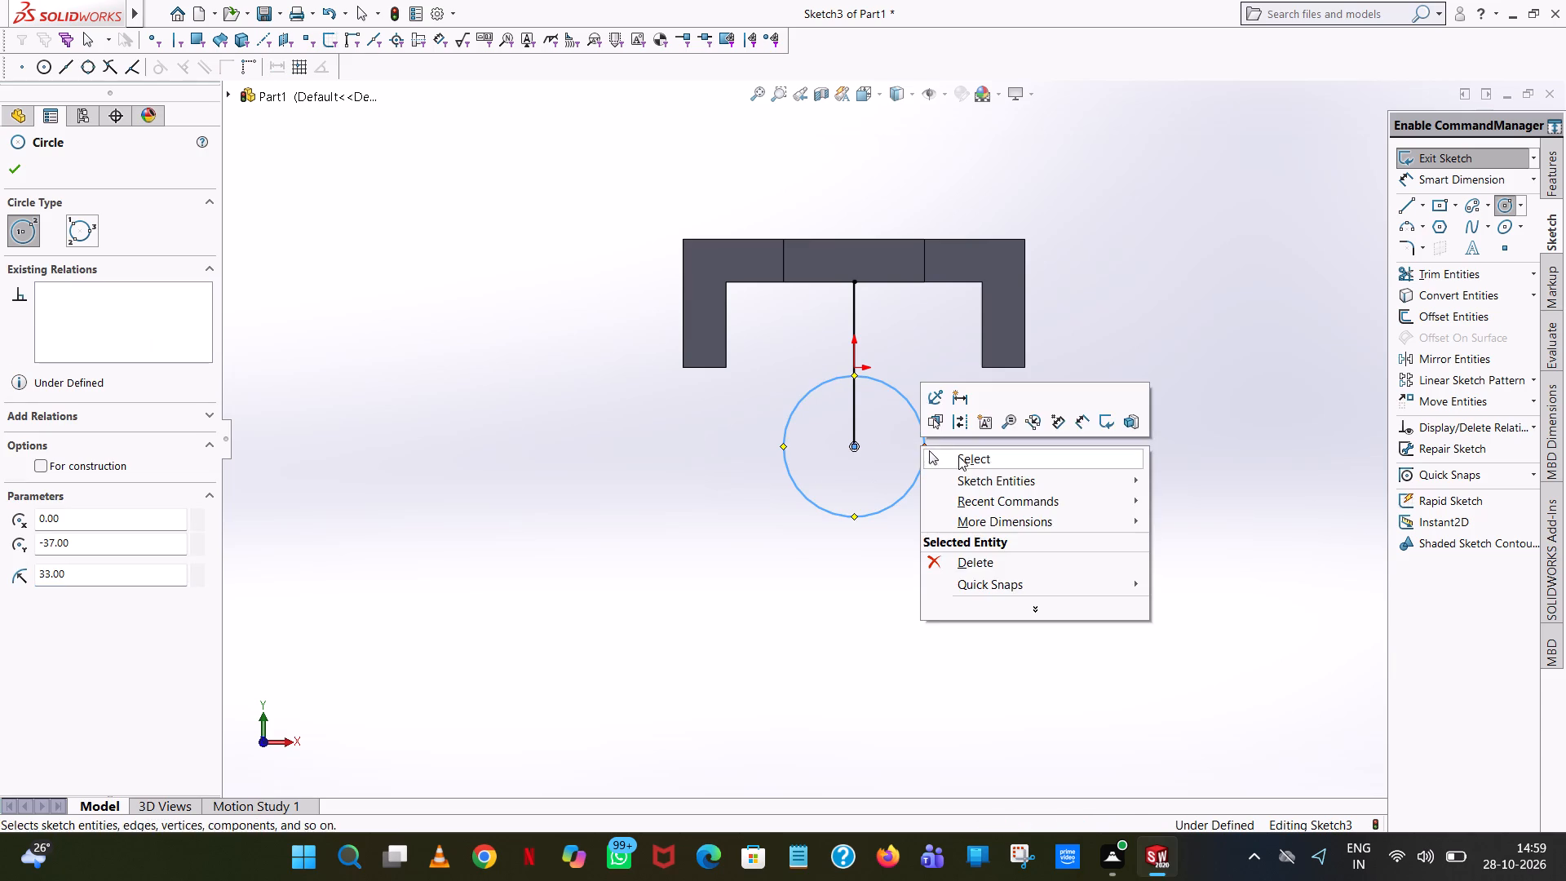
click(959, 456)
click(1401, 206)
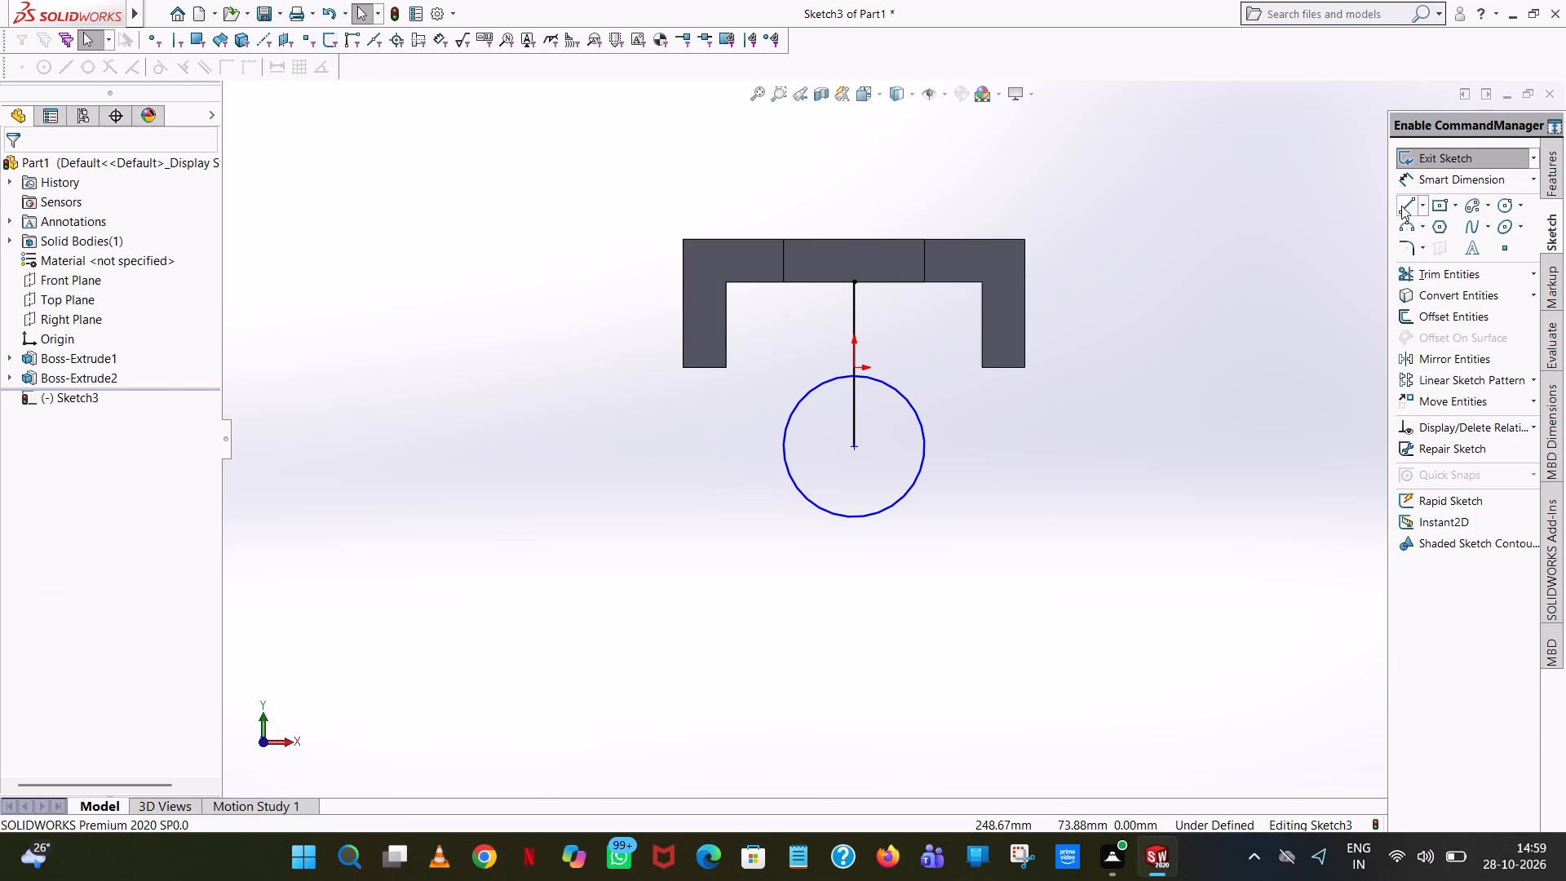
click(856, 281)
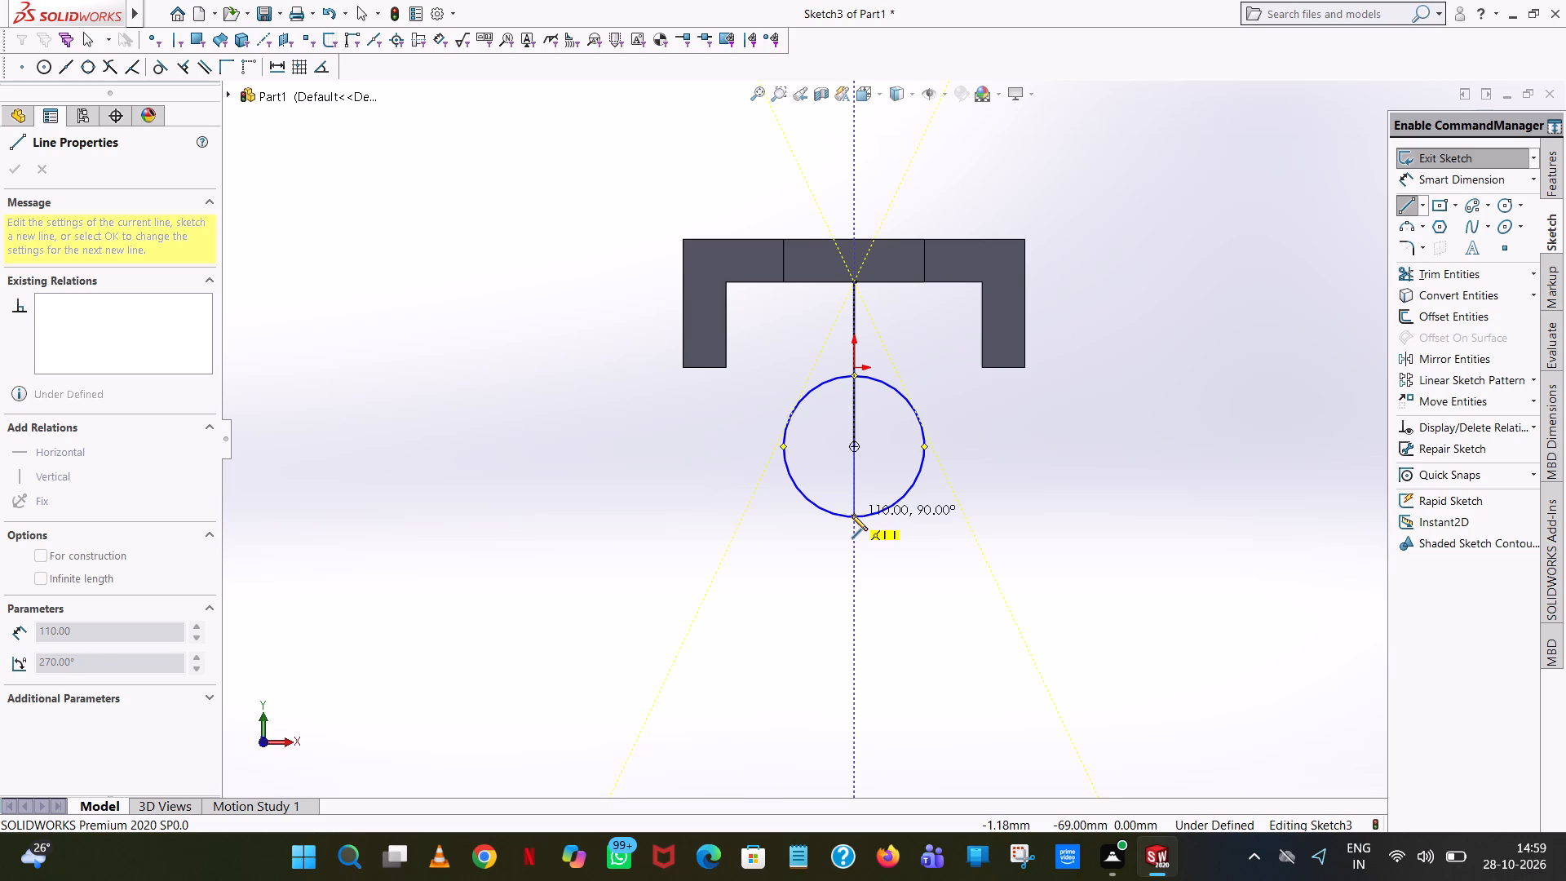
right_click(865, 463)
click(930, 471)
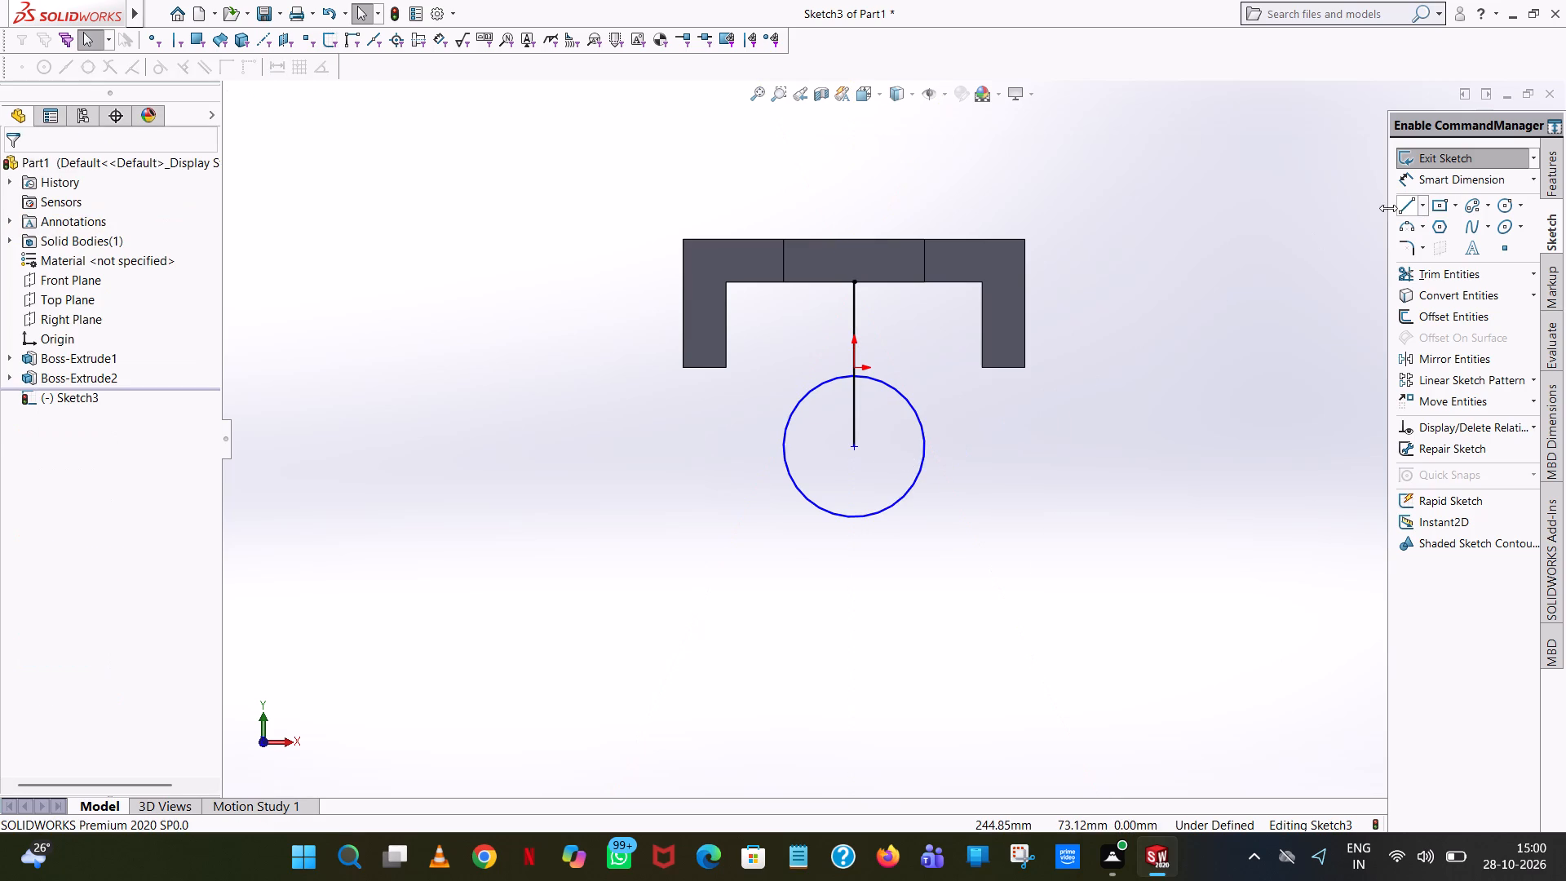
Sketch a vertical tangent line from the circle's right quadrant point up to the tongue's bottom right corner.
click(1409, 202)
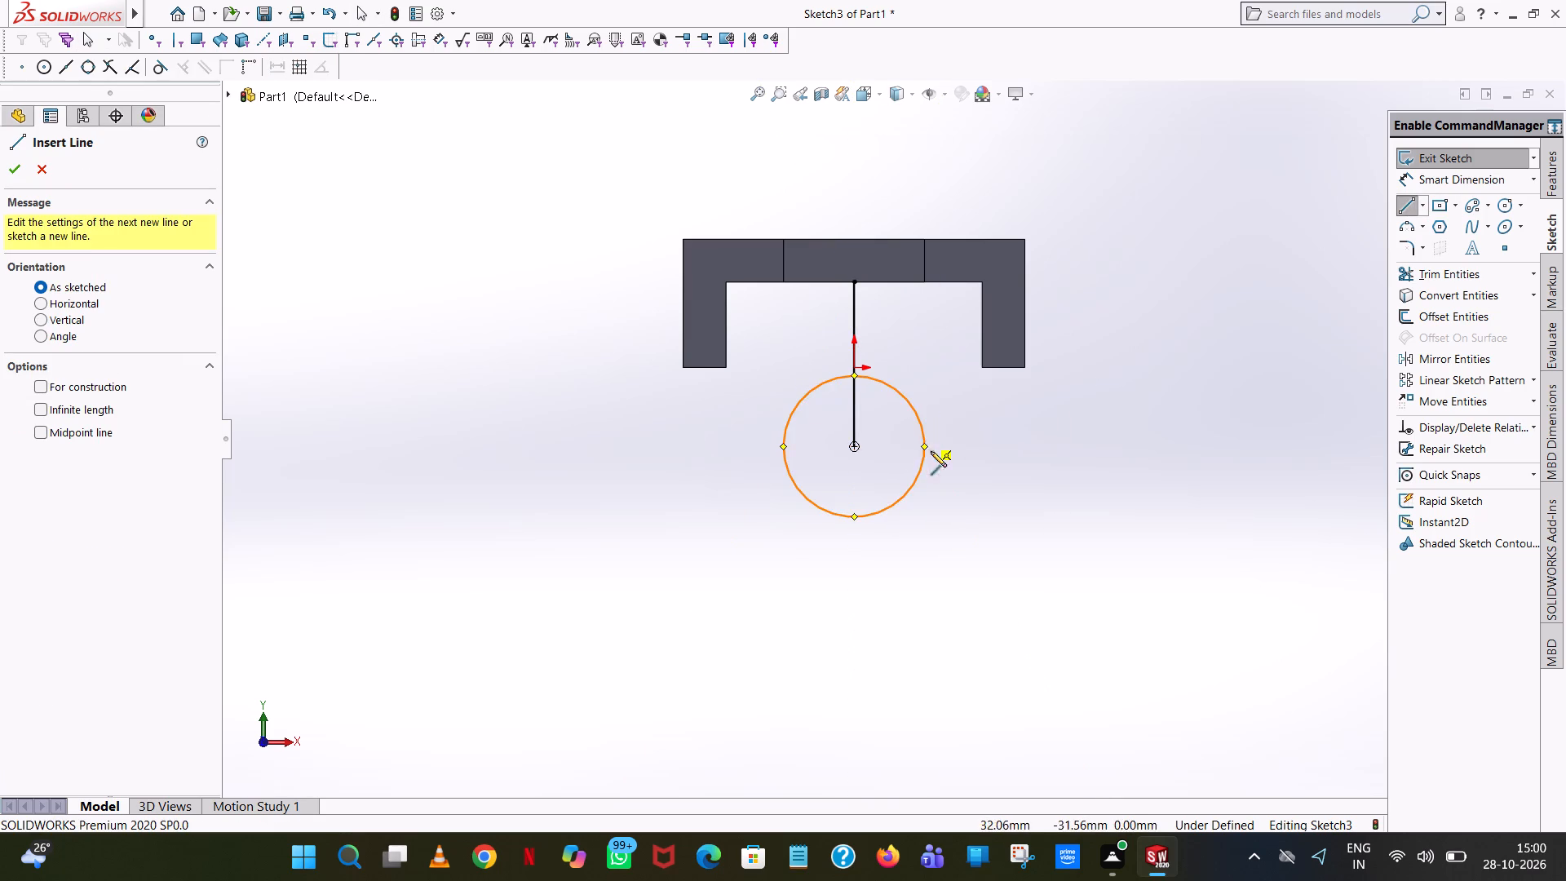
click(925, 445)
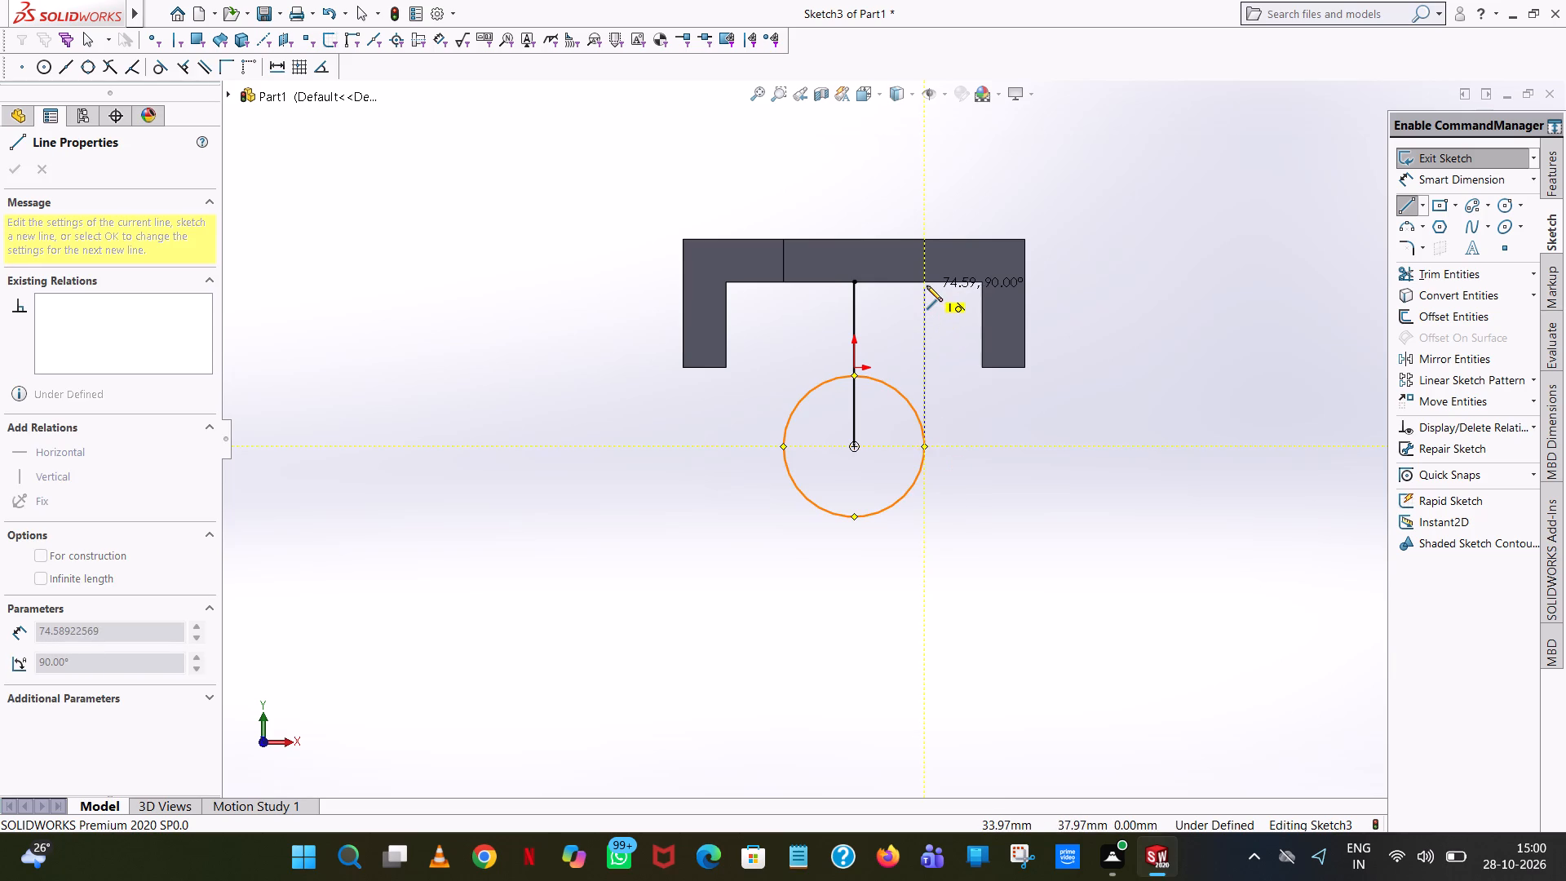
click(925, 281)
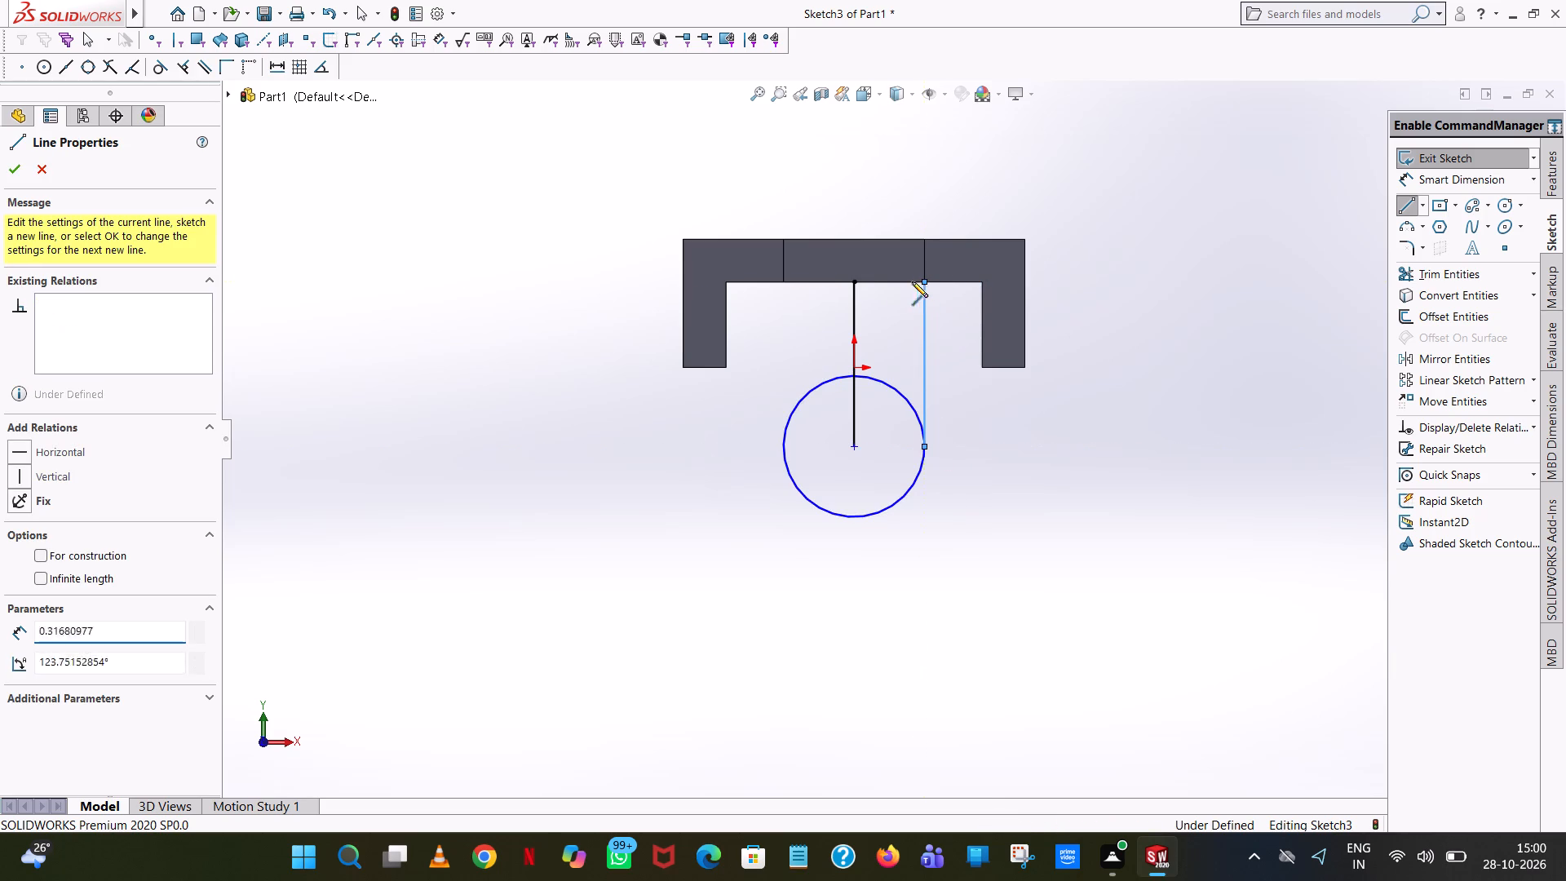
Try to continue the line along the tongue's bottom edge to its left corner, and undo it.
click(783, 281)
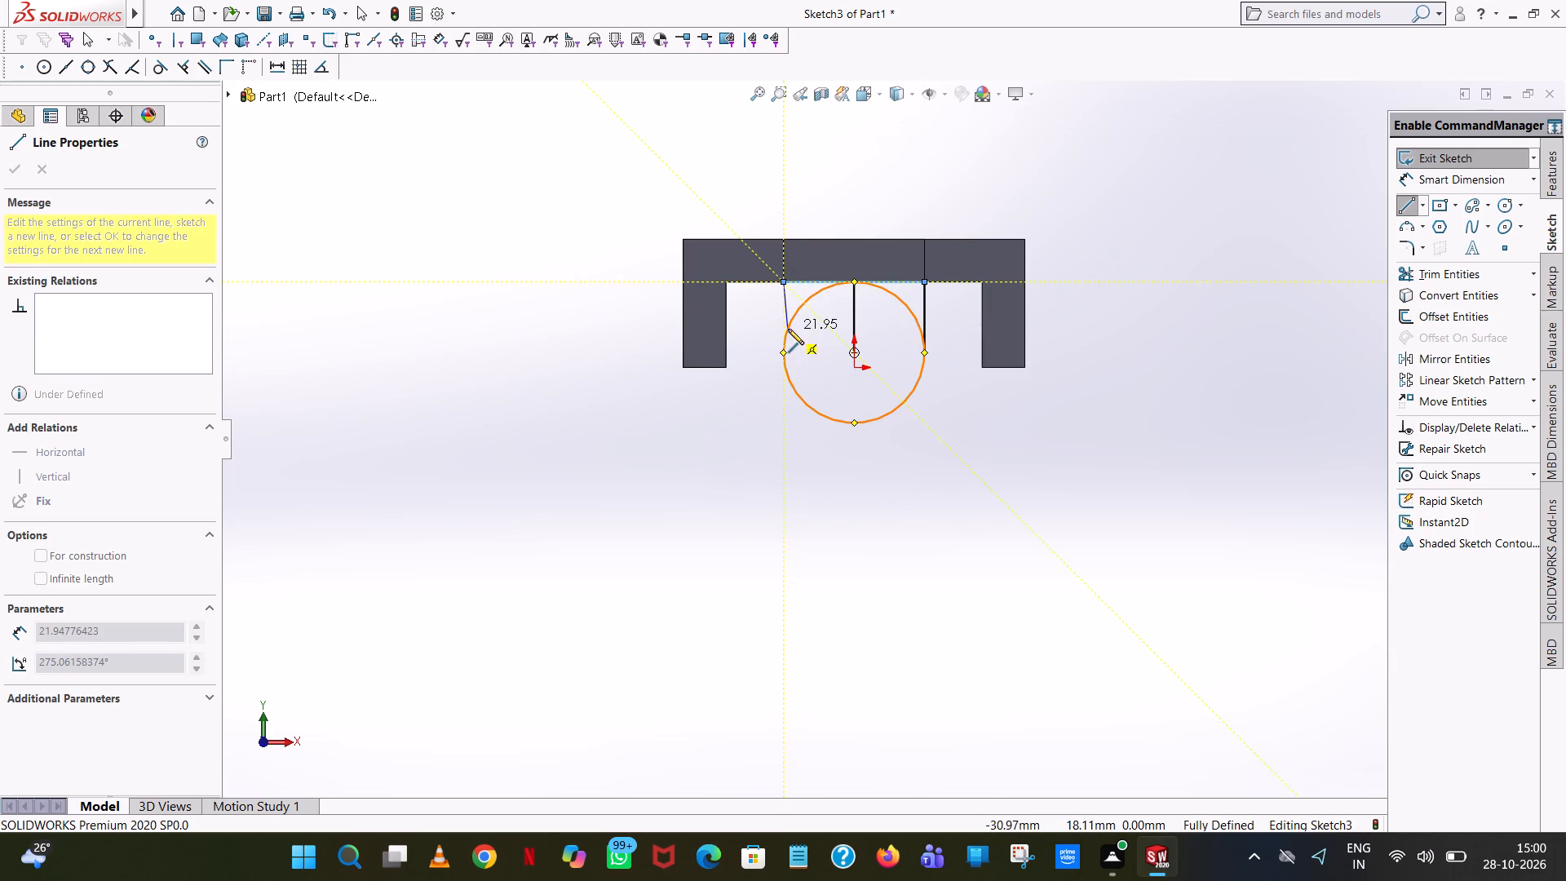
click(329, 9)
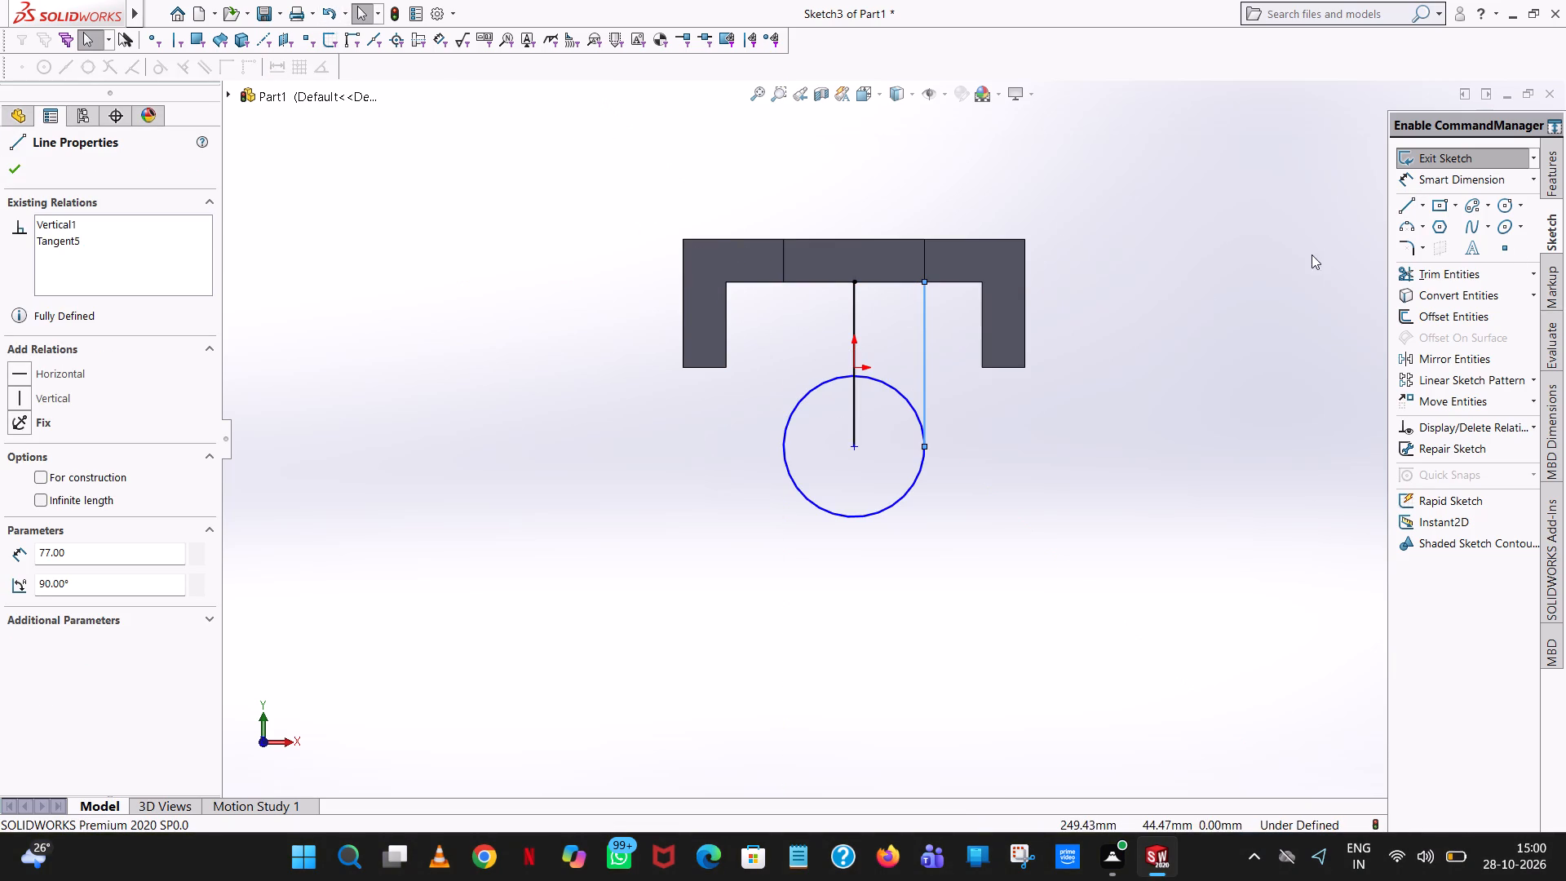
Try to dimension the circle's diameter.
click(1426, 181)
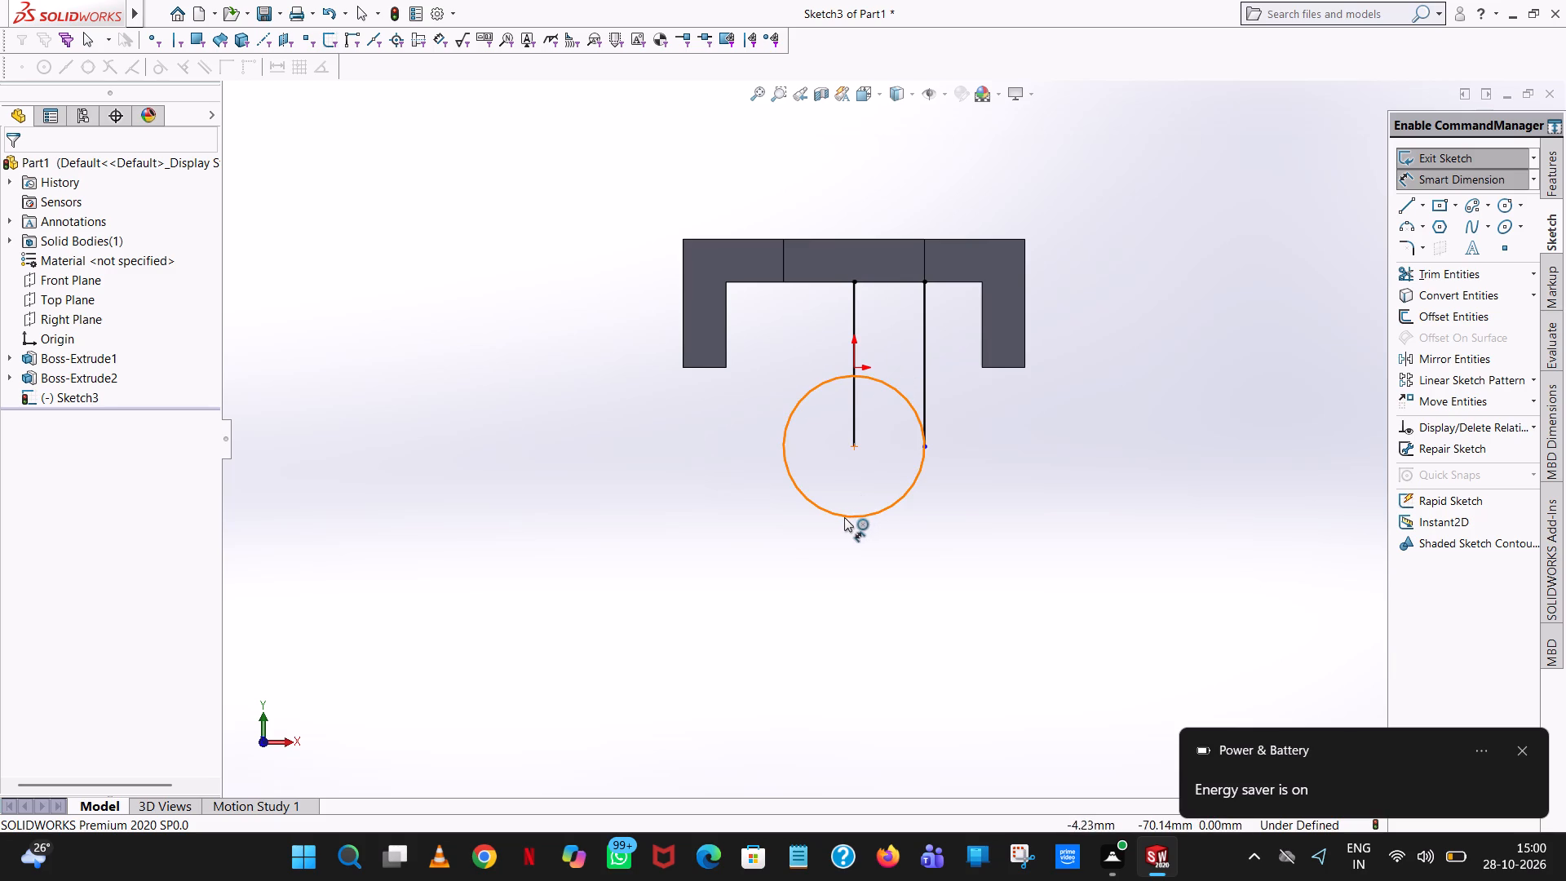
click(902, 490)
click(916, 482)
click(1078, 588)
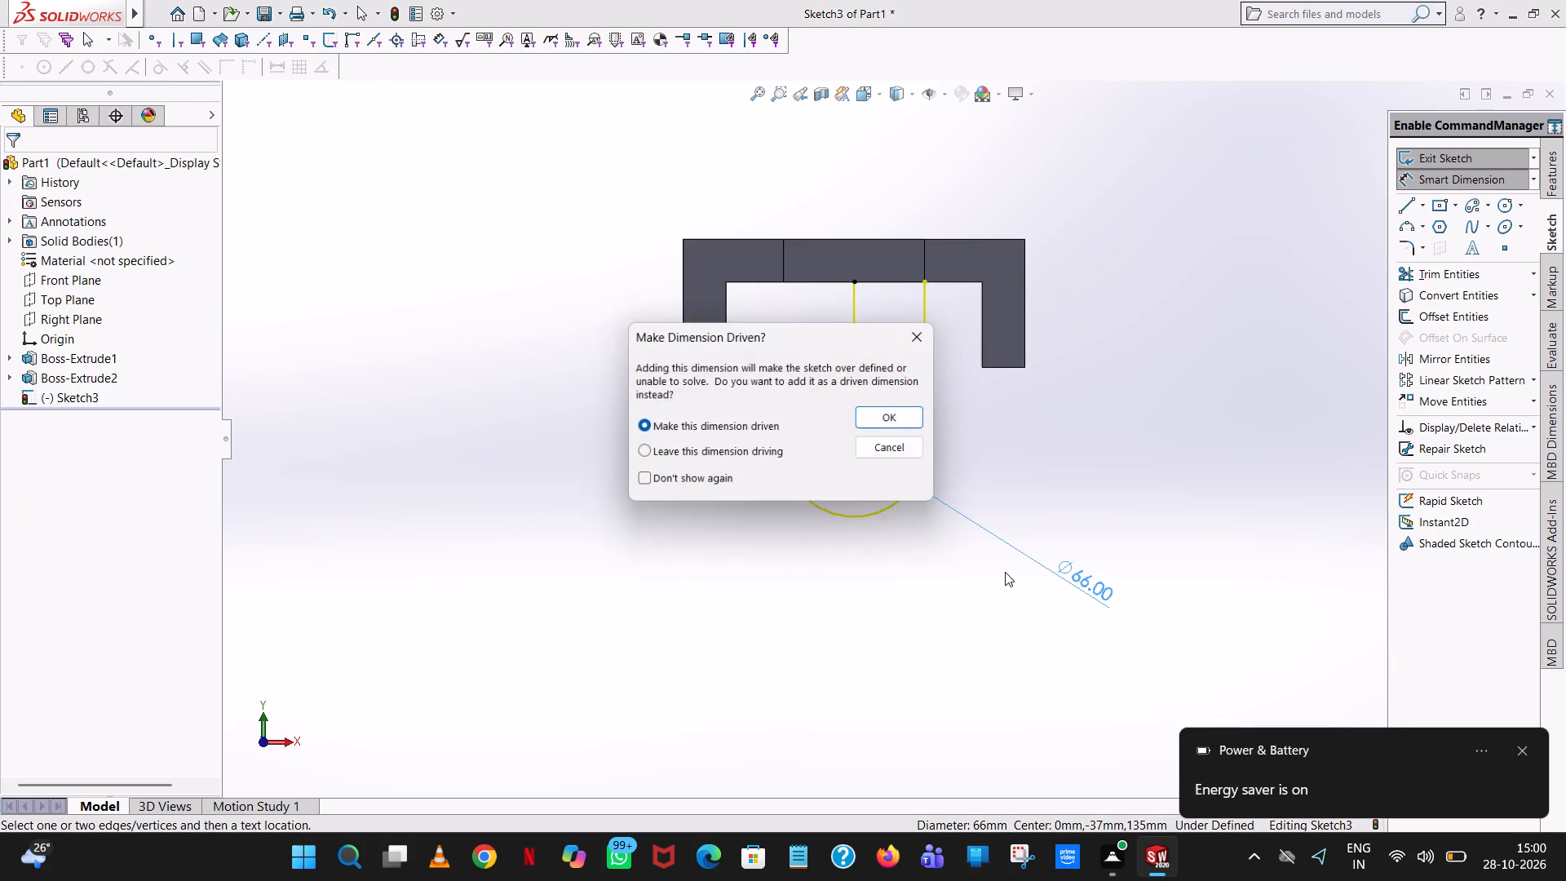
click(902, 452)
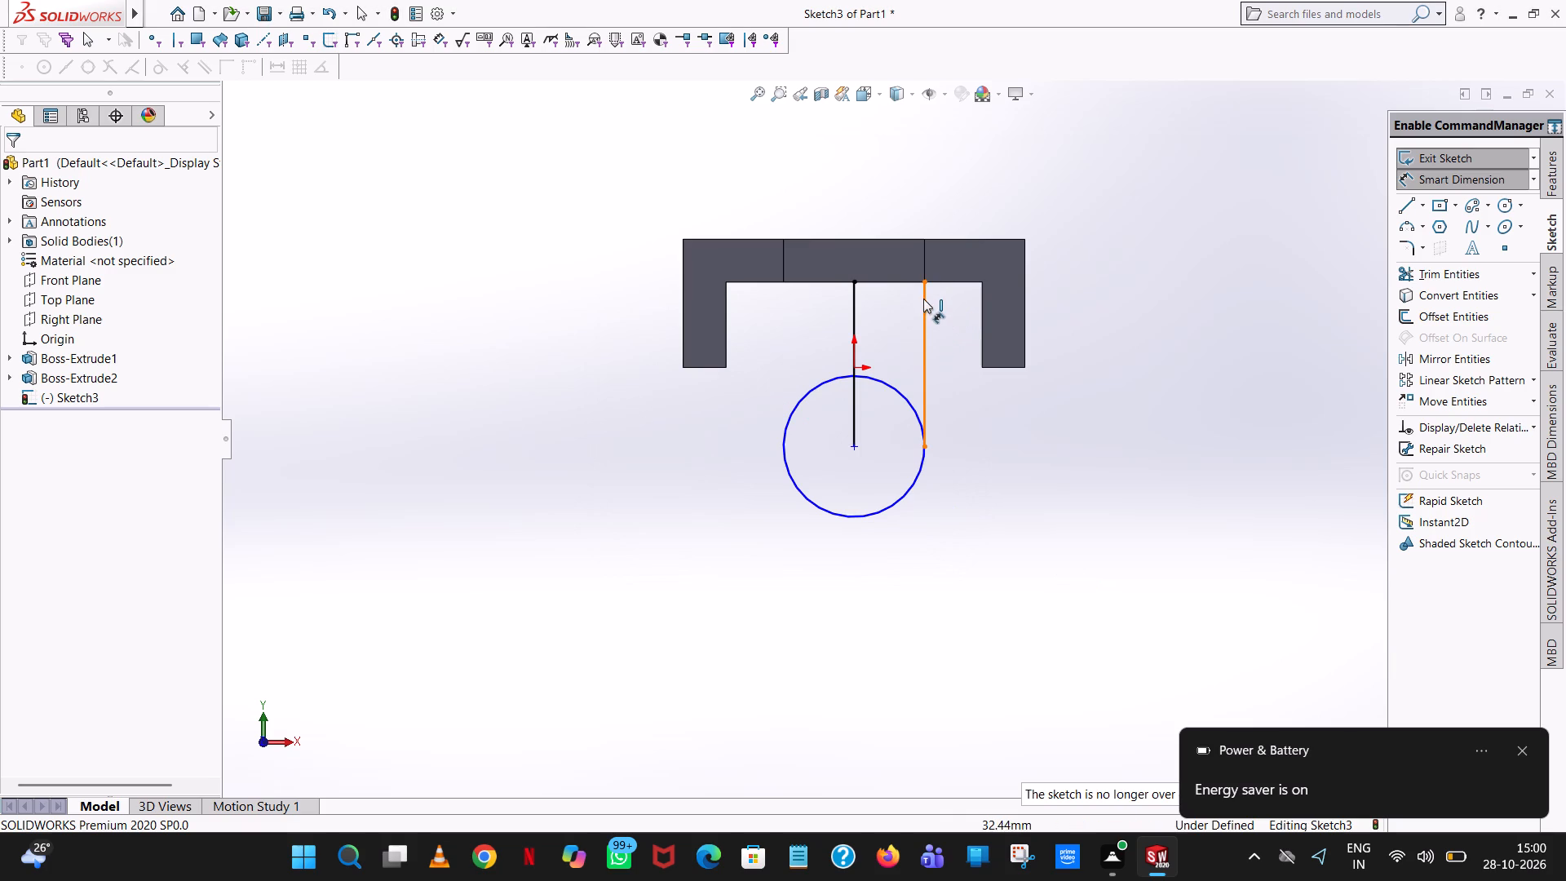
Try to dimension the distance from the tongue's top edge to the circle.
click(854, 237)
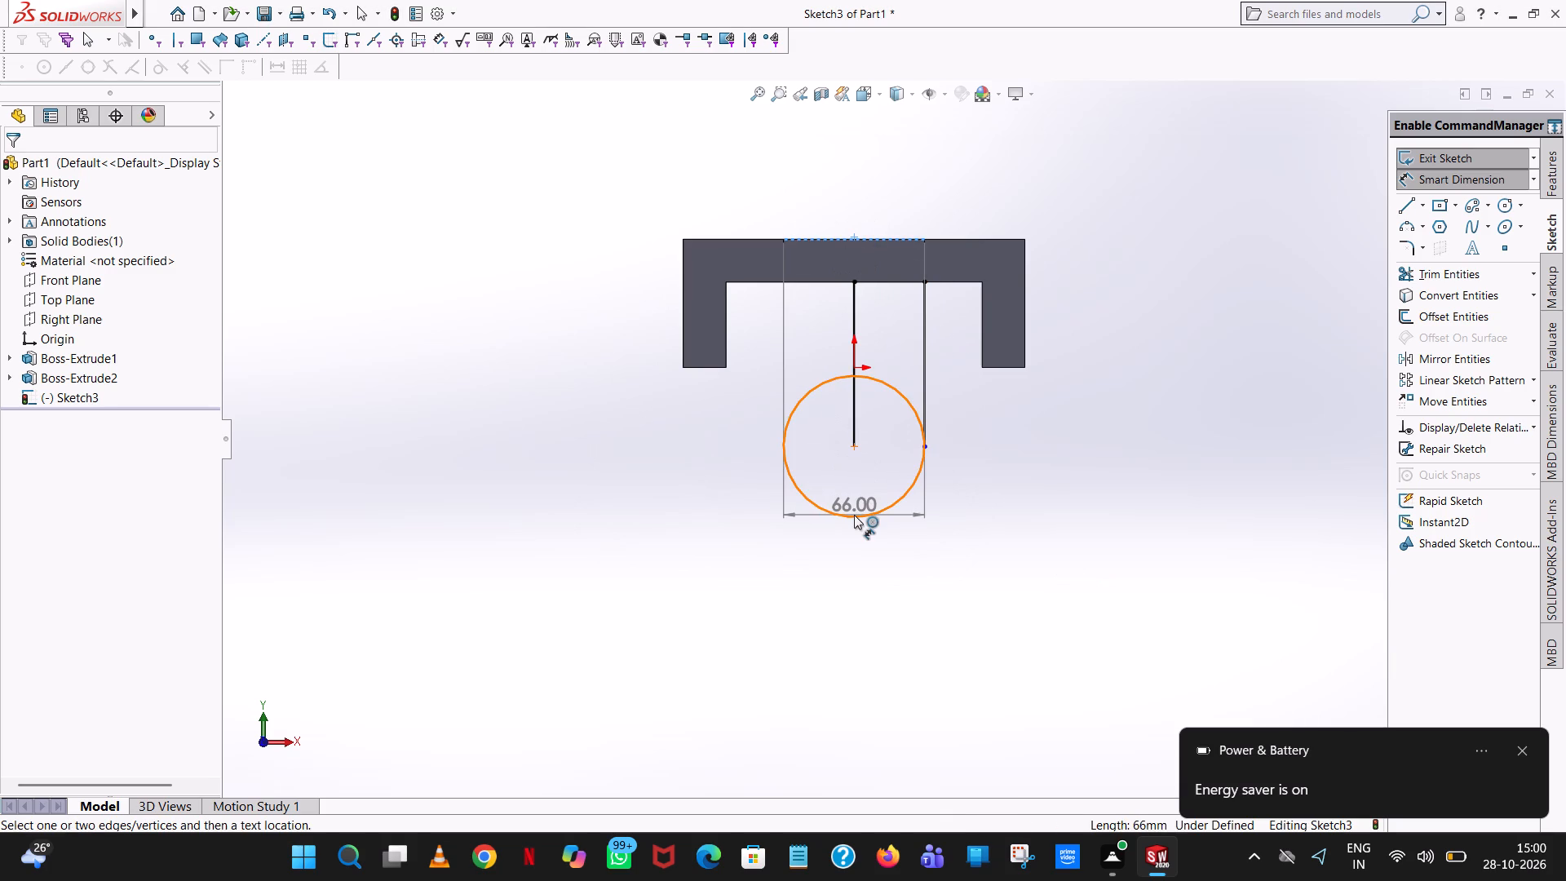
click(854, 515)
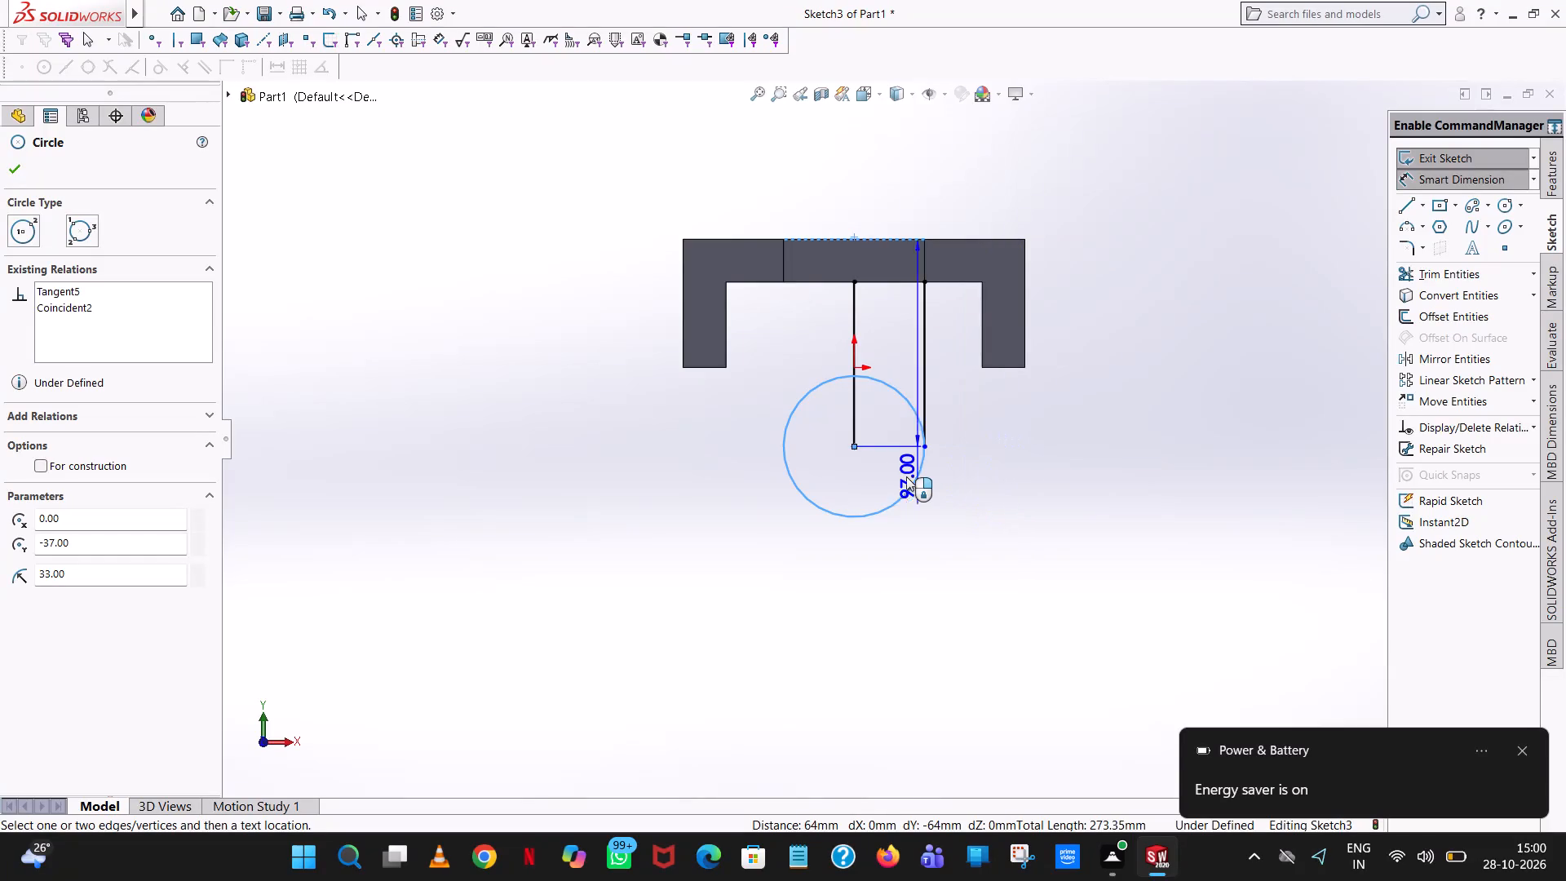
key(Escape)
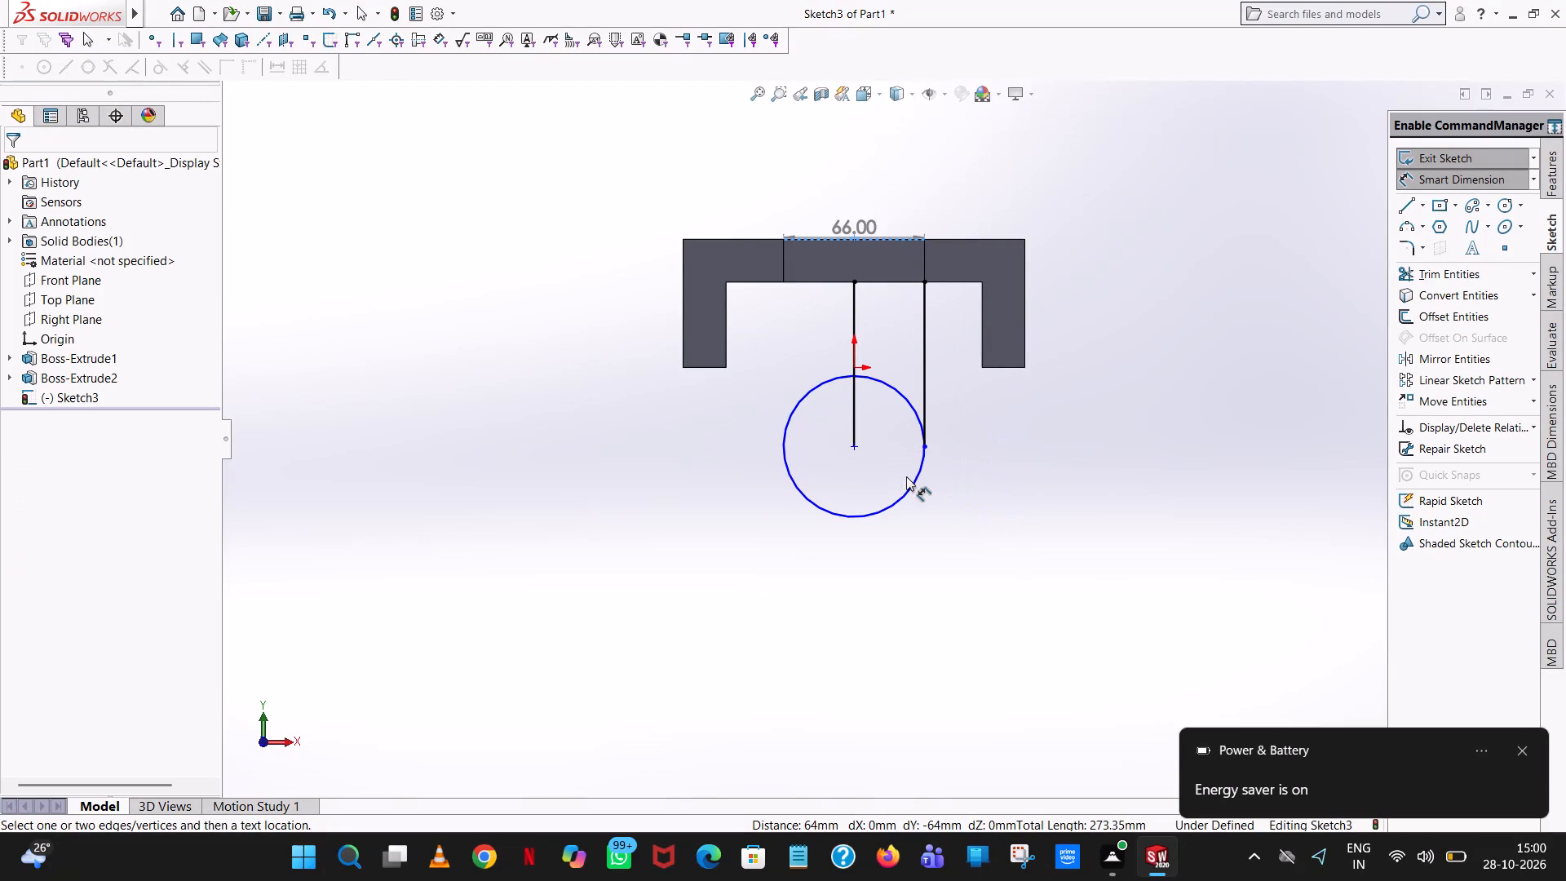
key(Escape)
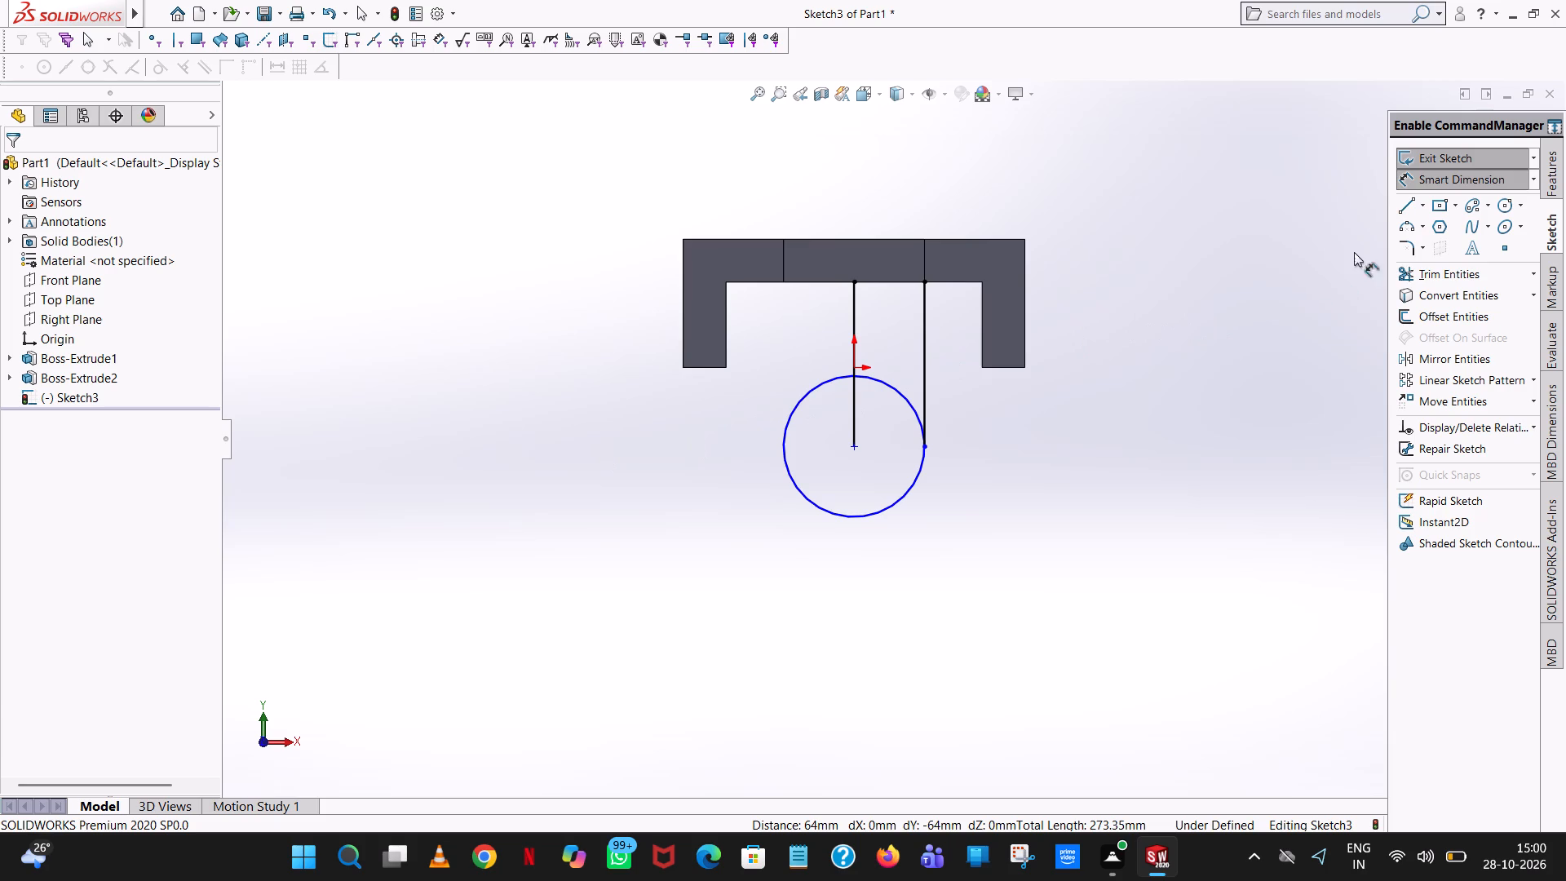
Check the overall height from the midpoint of the tongue's top edge to the circle's lowest point using a temporary line.
click(1404, 205)
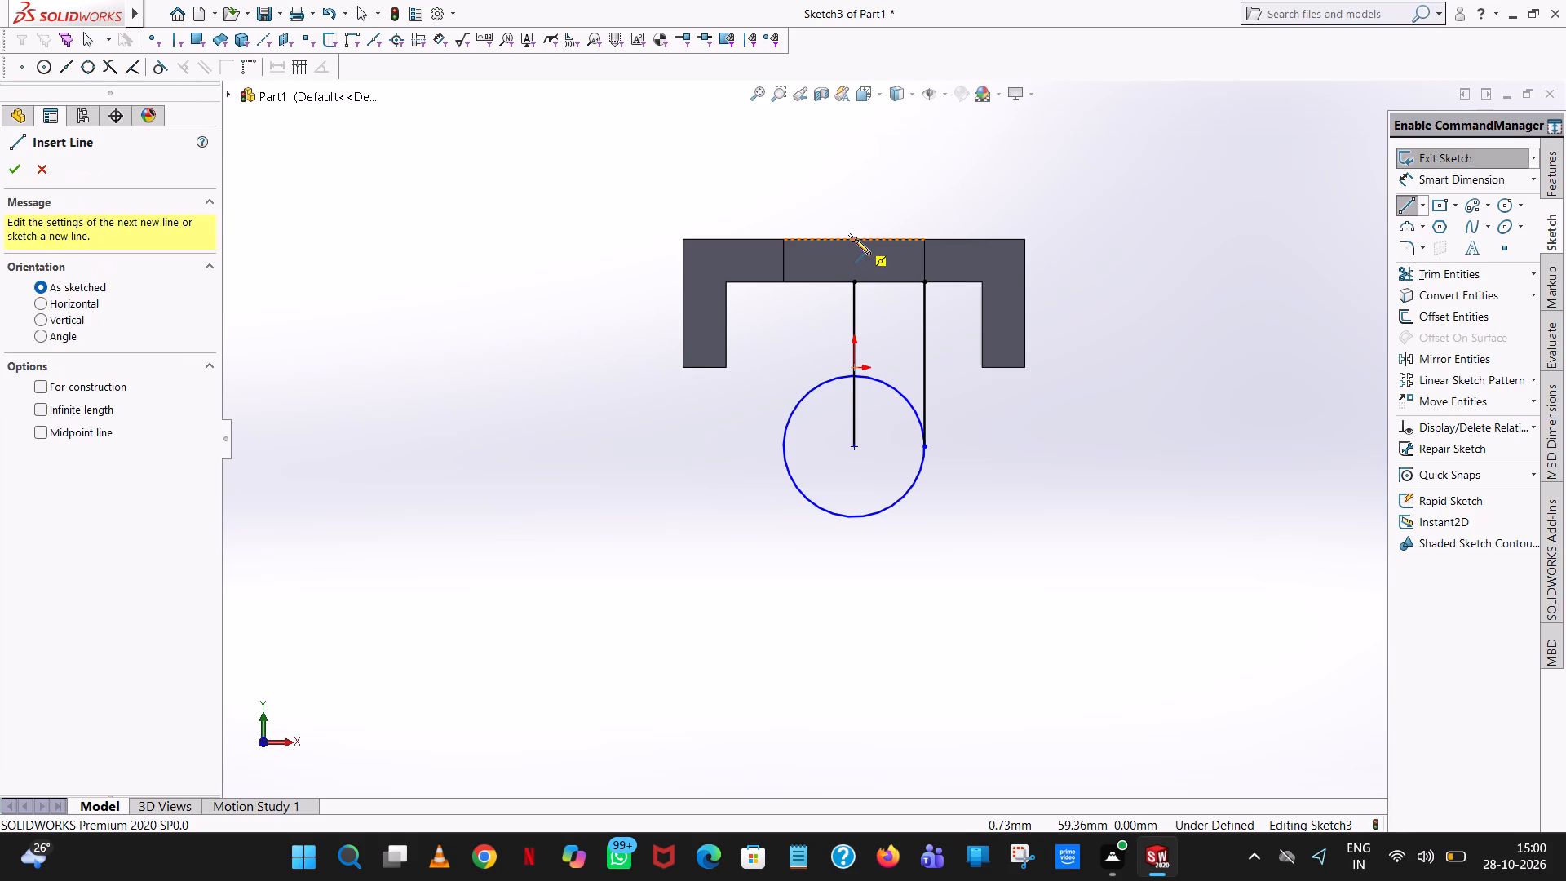
click(852, 237)
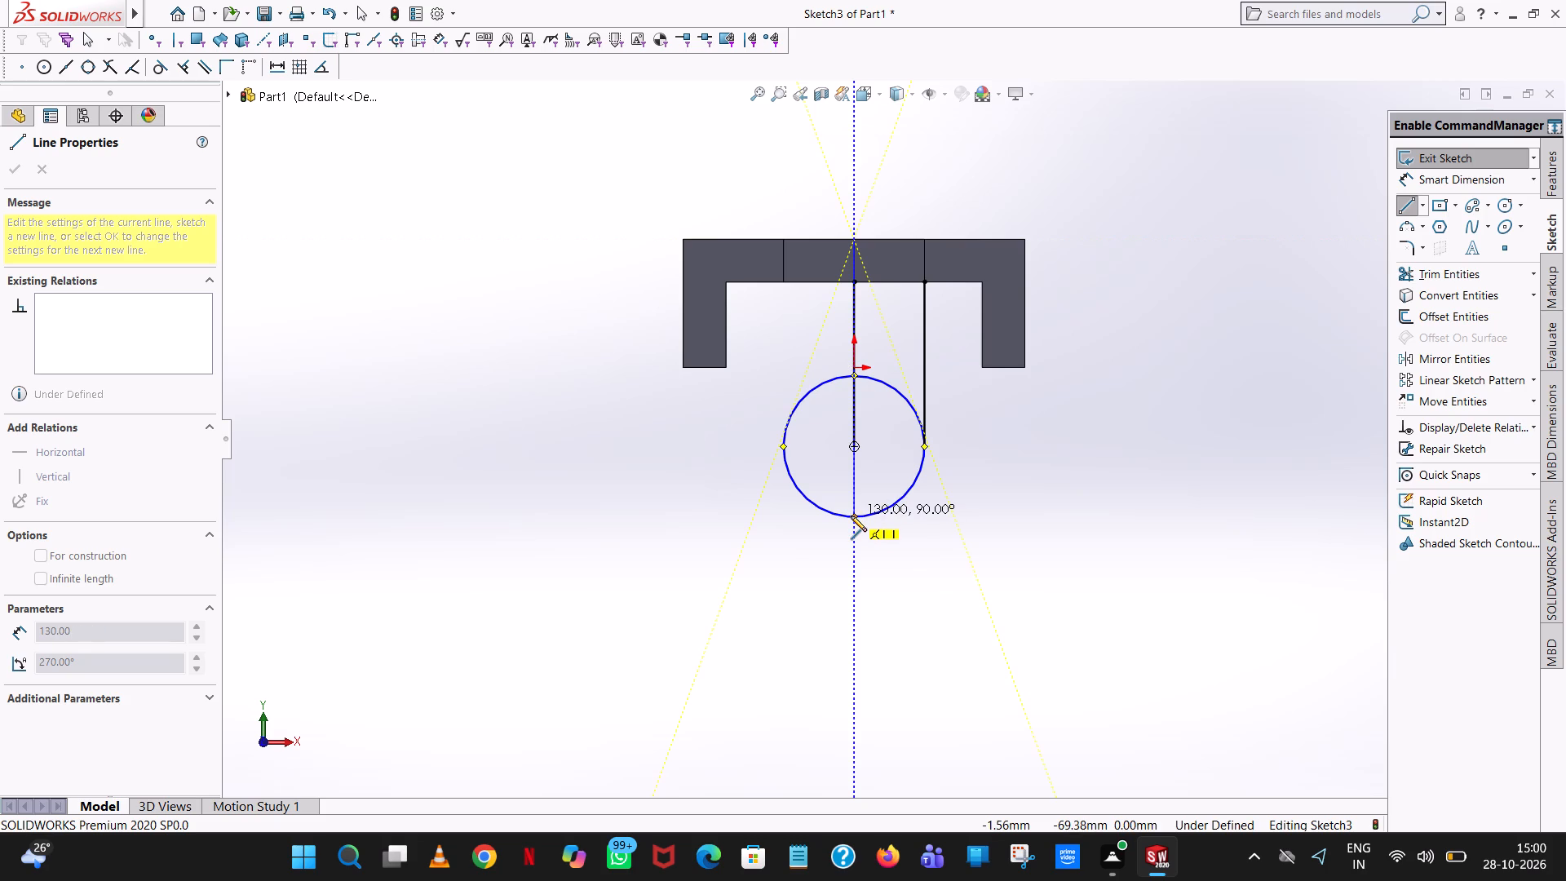
right_click(858, 476)
click(887, 481)
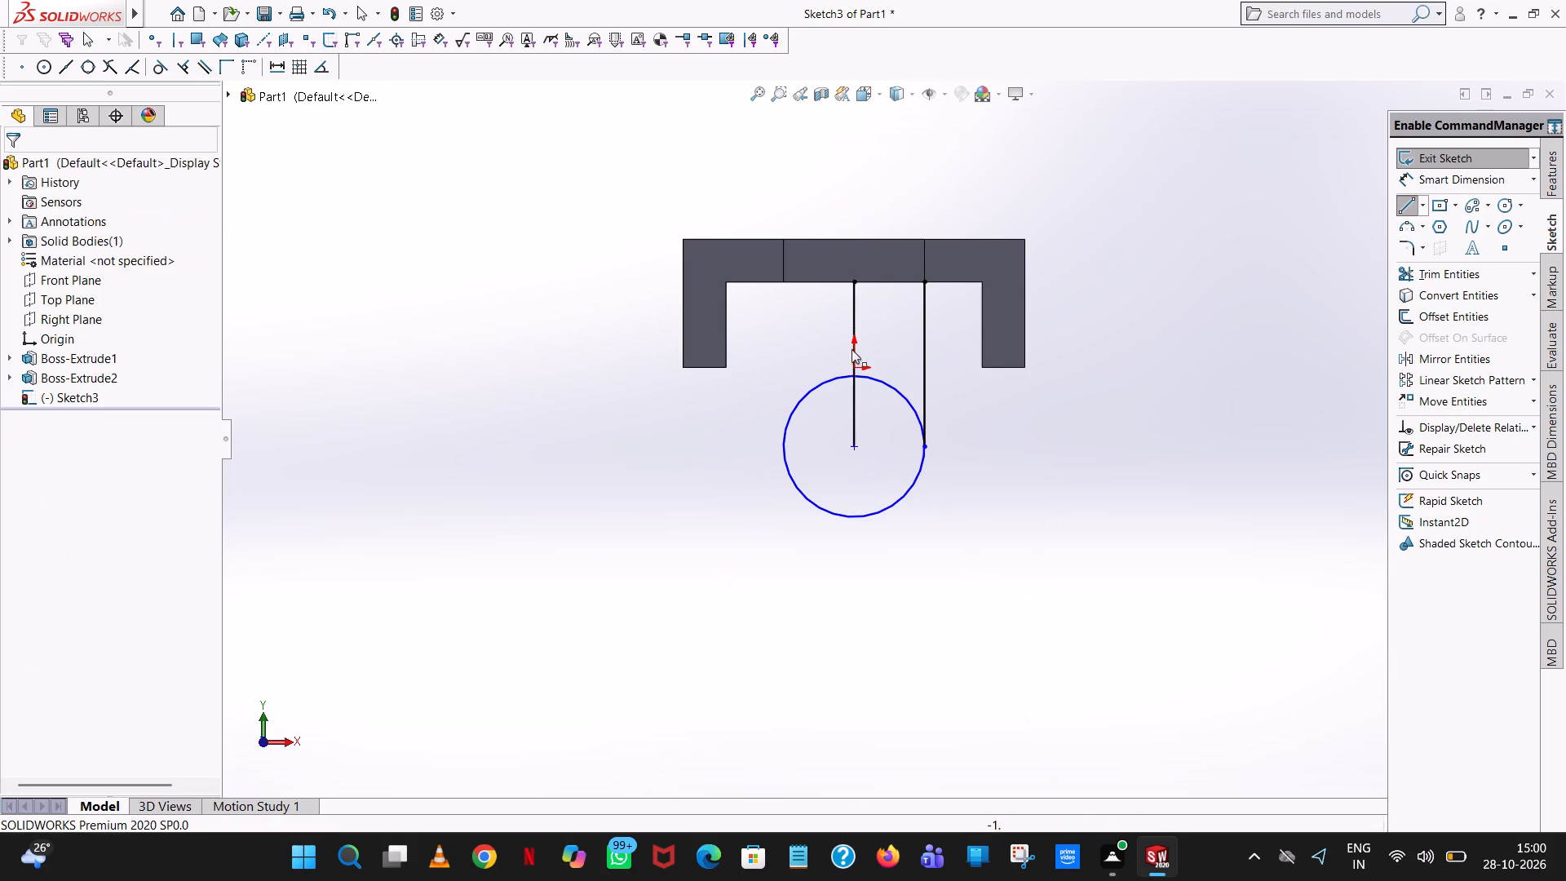
Set the length of the vertical centre line to 77-20 mm.
click(852, 321)
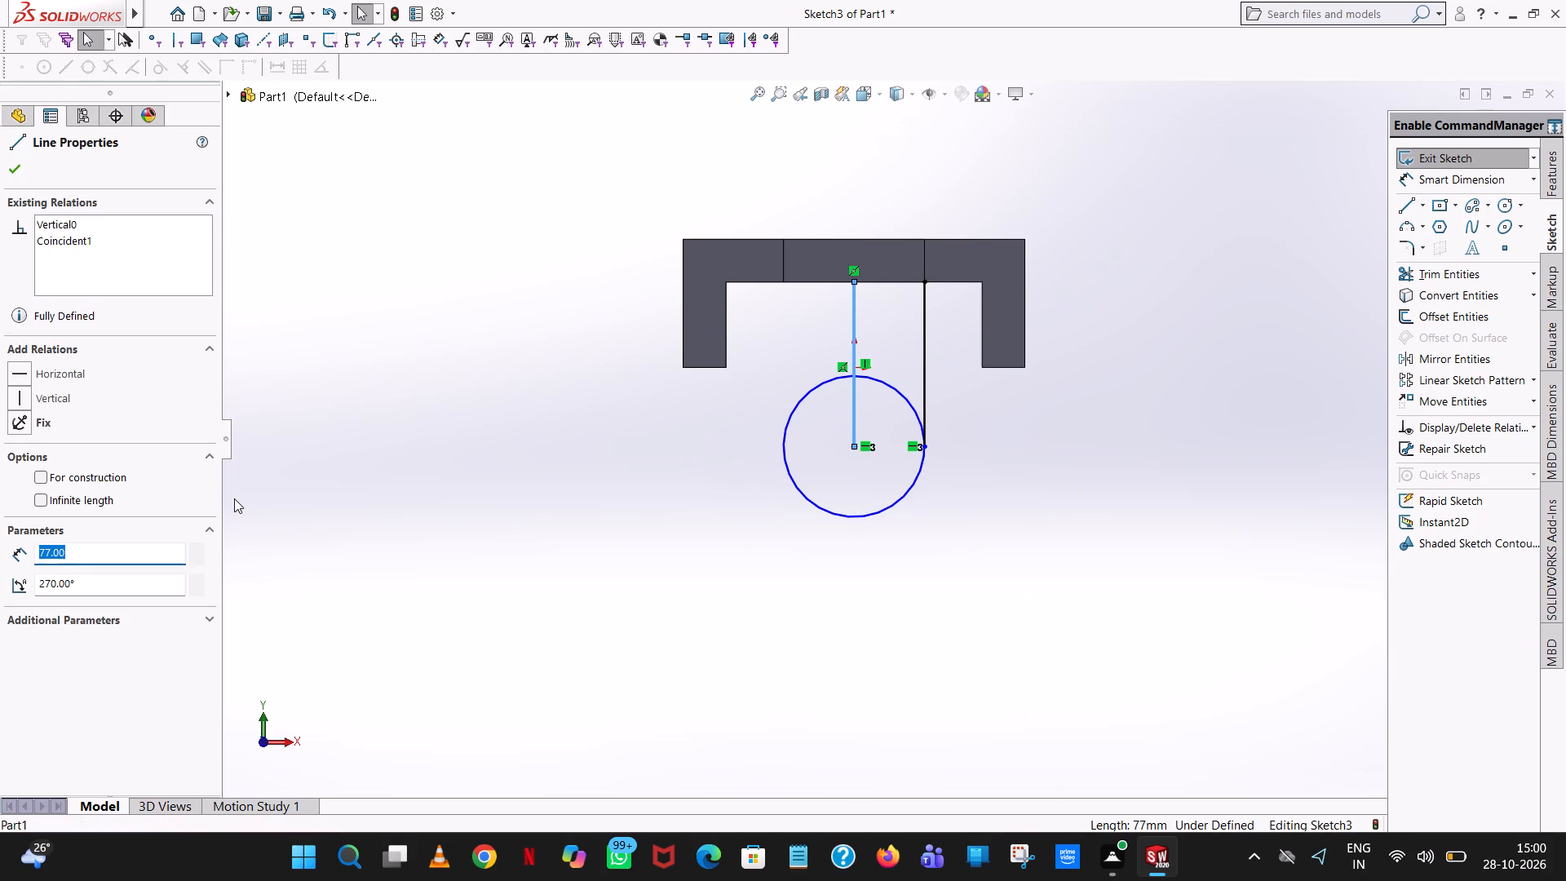
text(77)
text(-20)
key(Return)
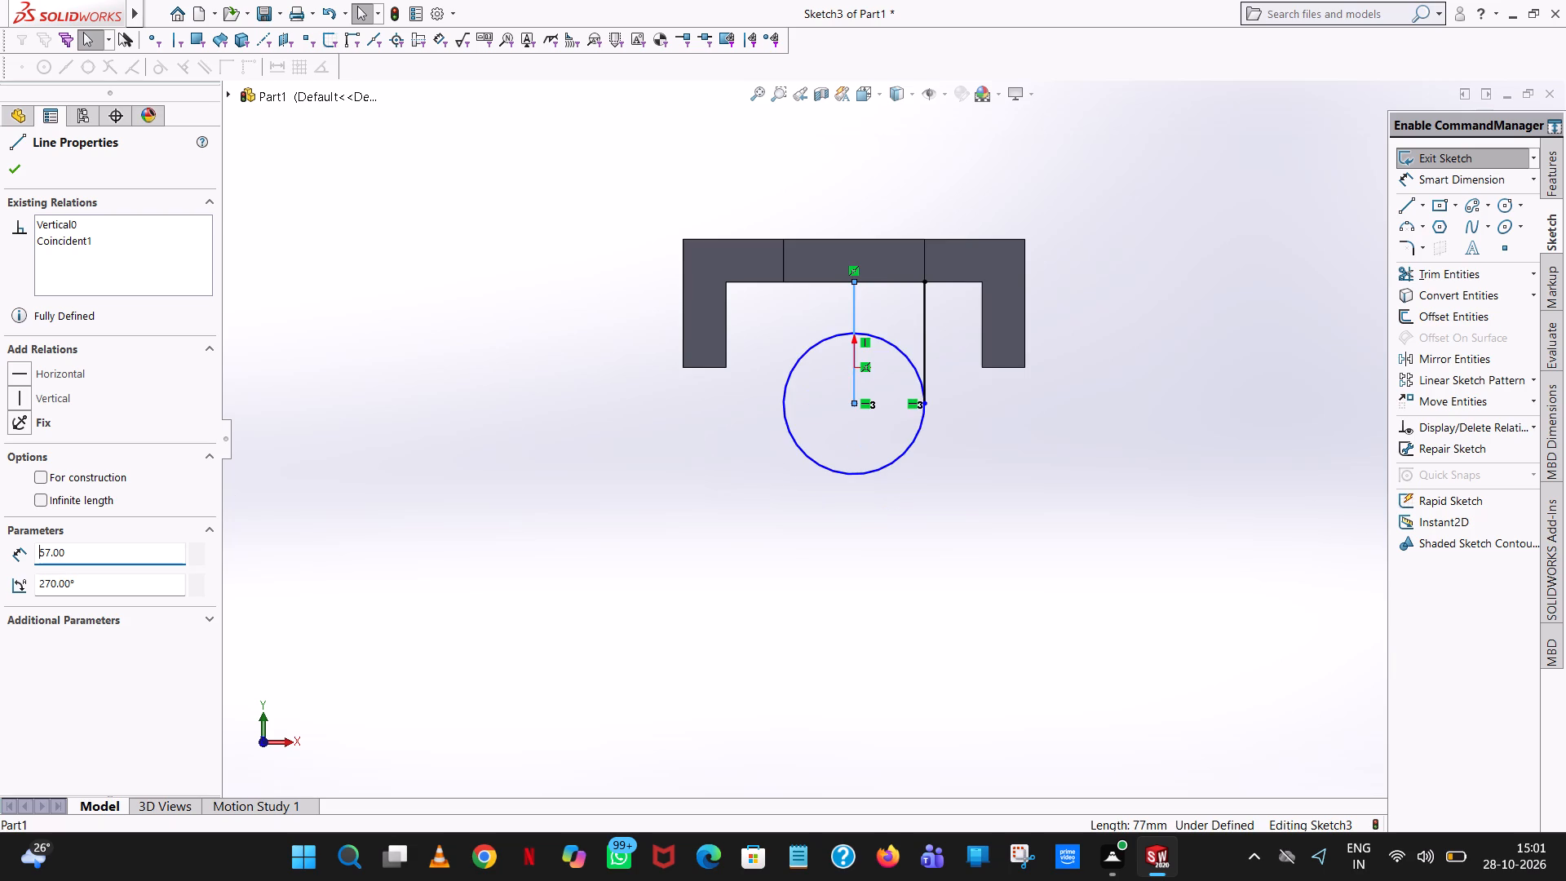
click(1125, 145)
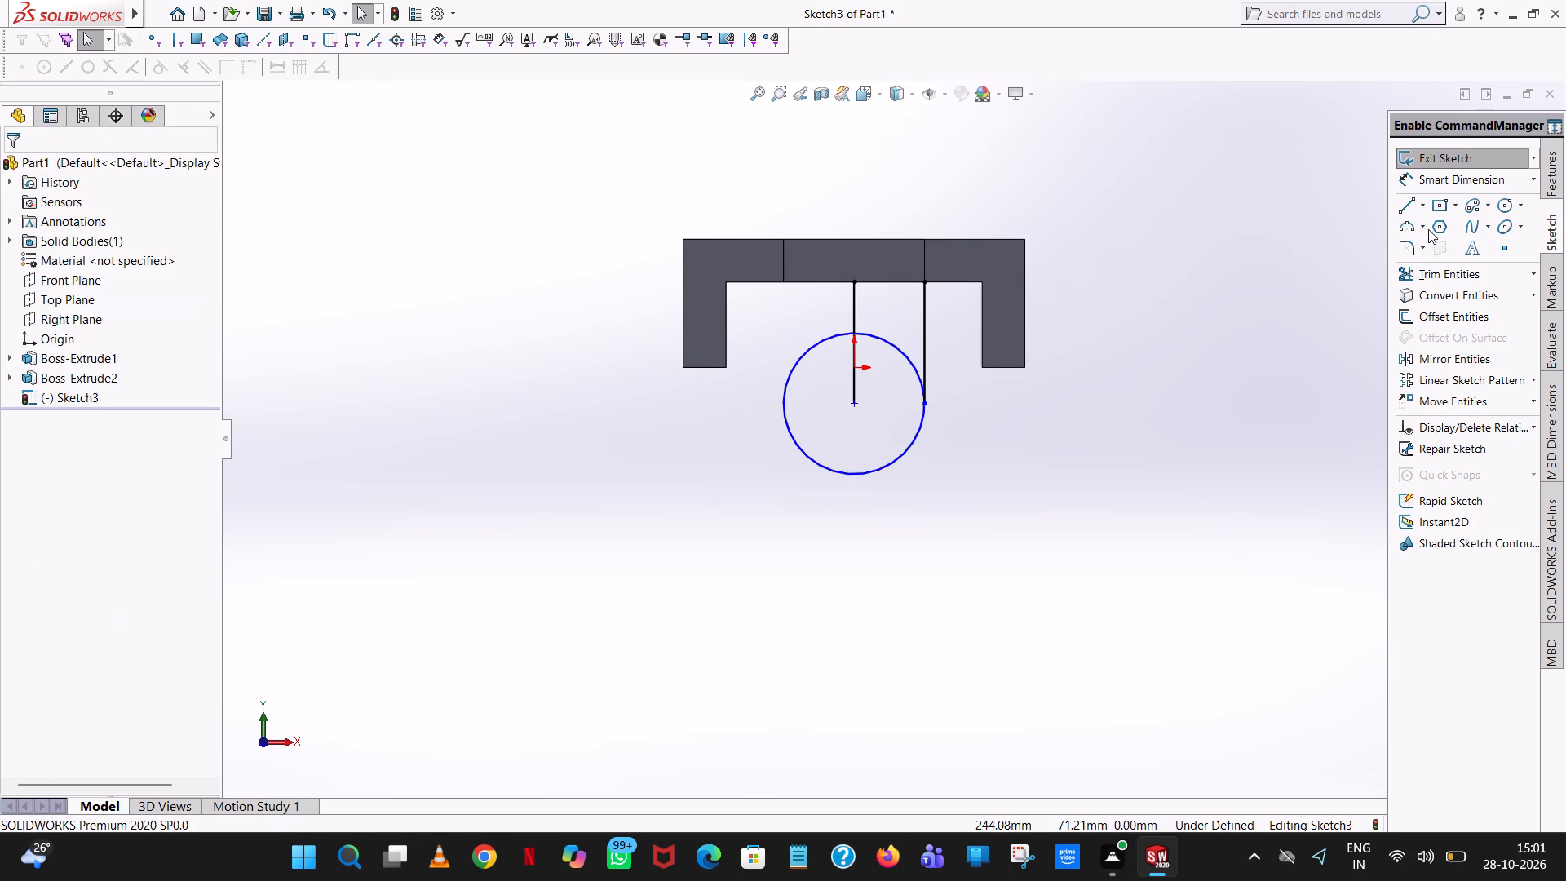
Recheck the height from the midpoint of the tongue's top edge to the circle's lowest point using a temporary line.
click(1406, 199)
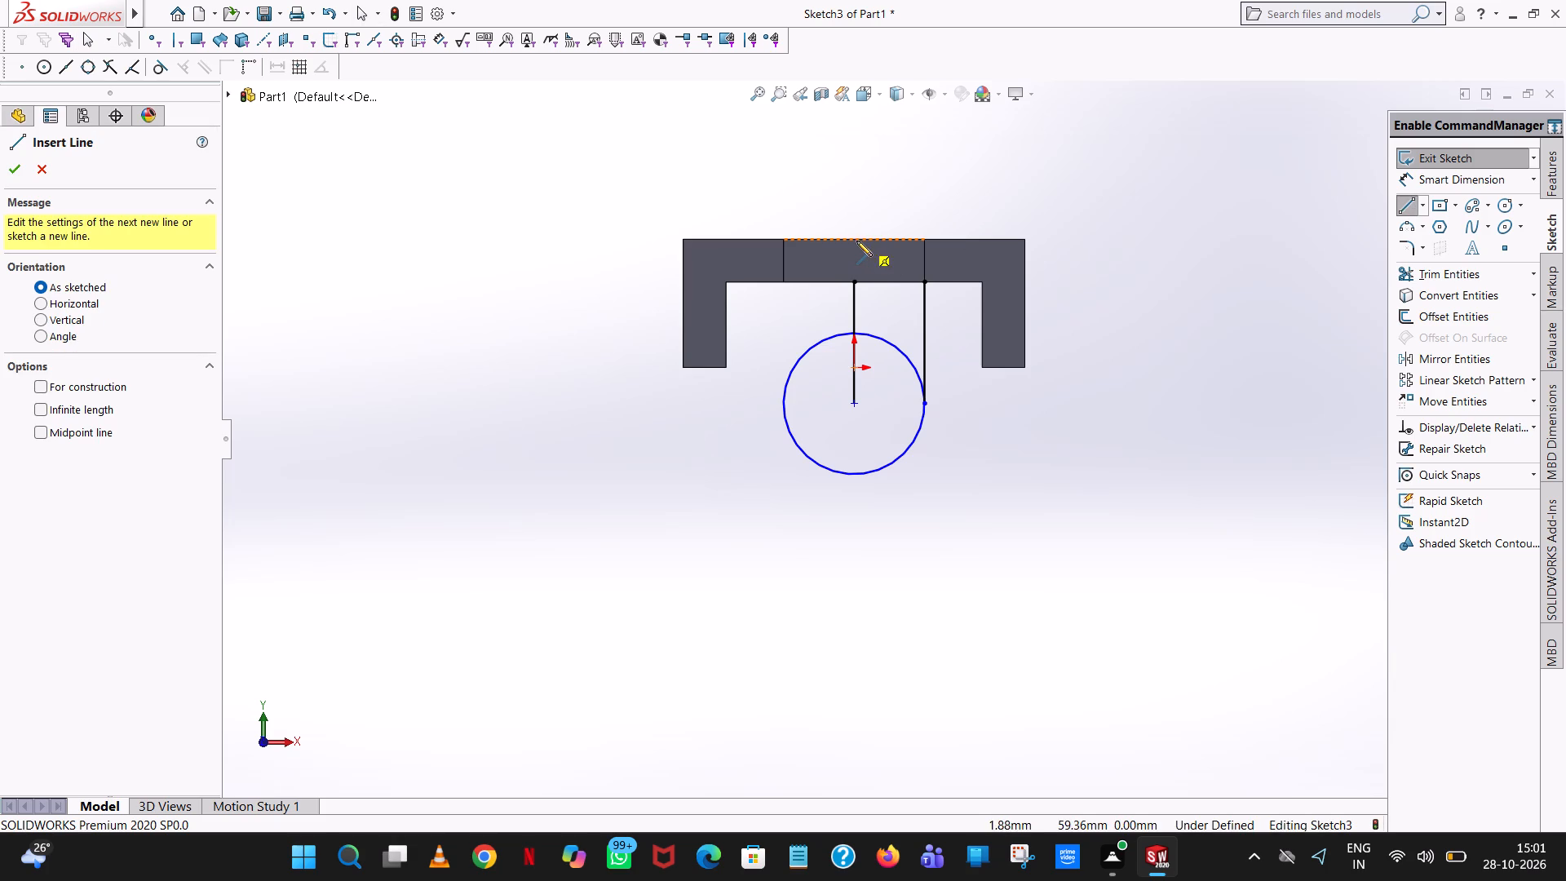
click(854, 238)
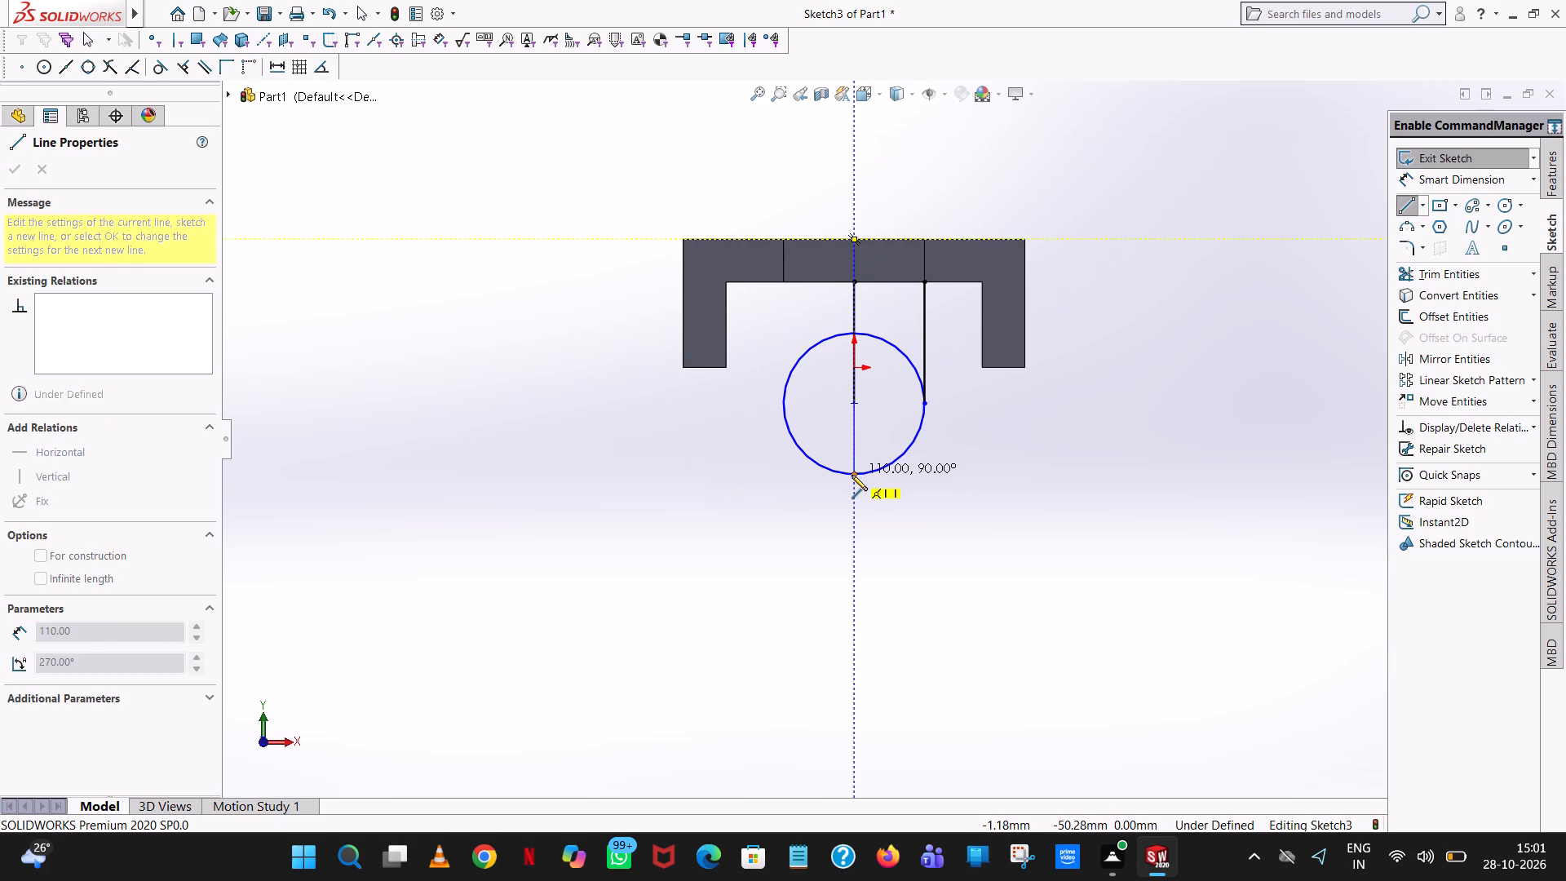
right_click(1051, 351)
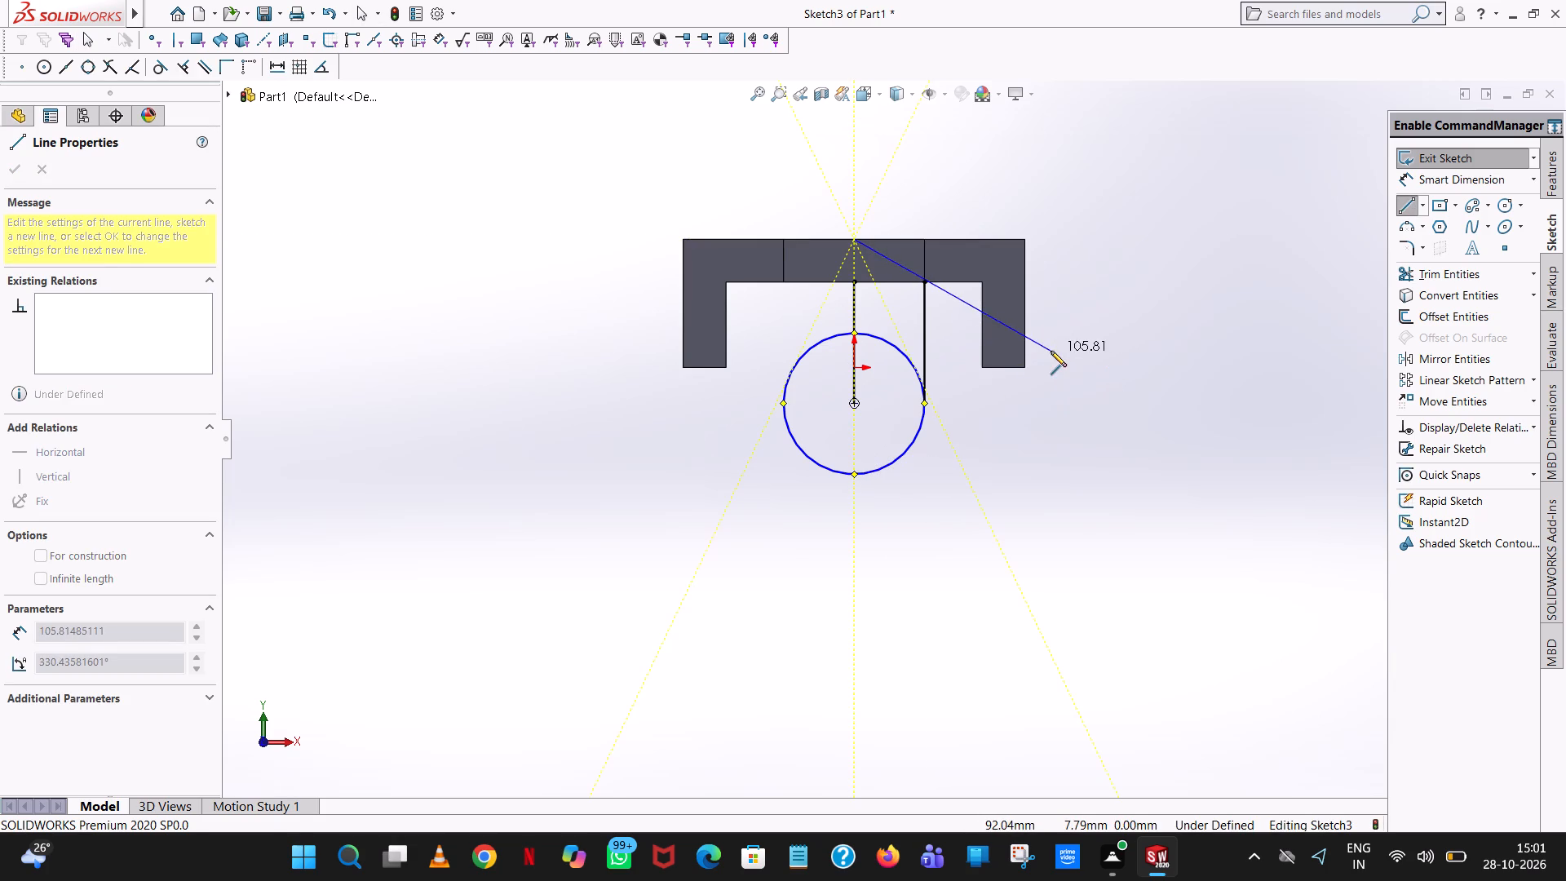
click(1109, 361)
Sketch a line from the circle's left quadrant point up to the tongue's bottom left corner and across to its bottom right corner.
click(1405, 198)
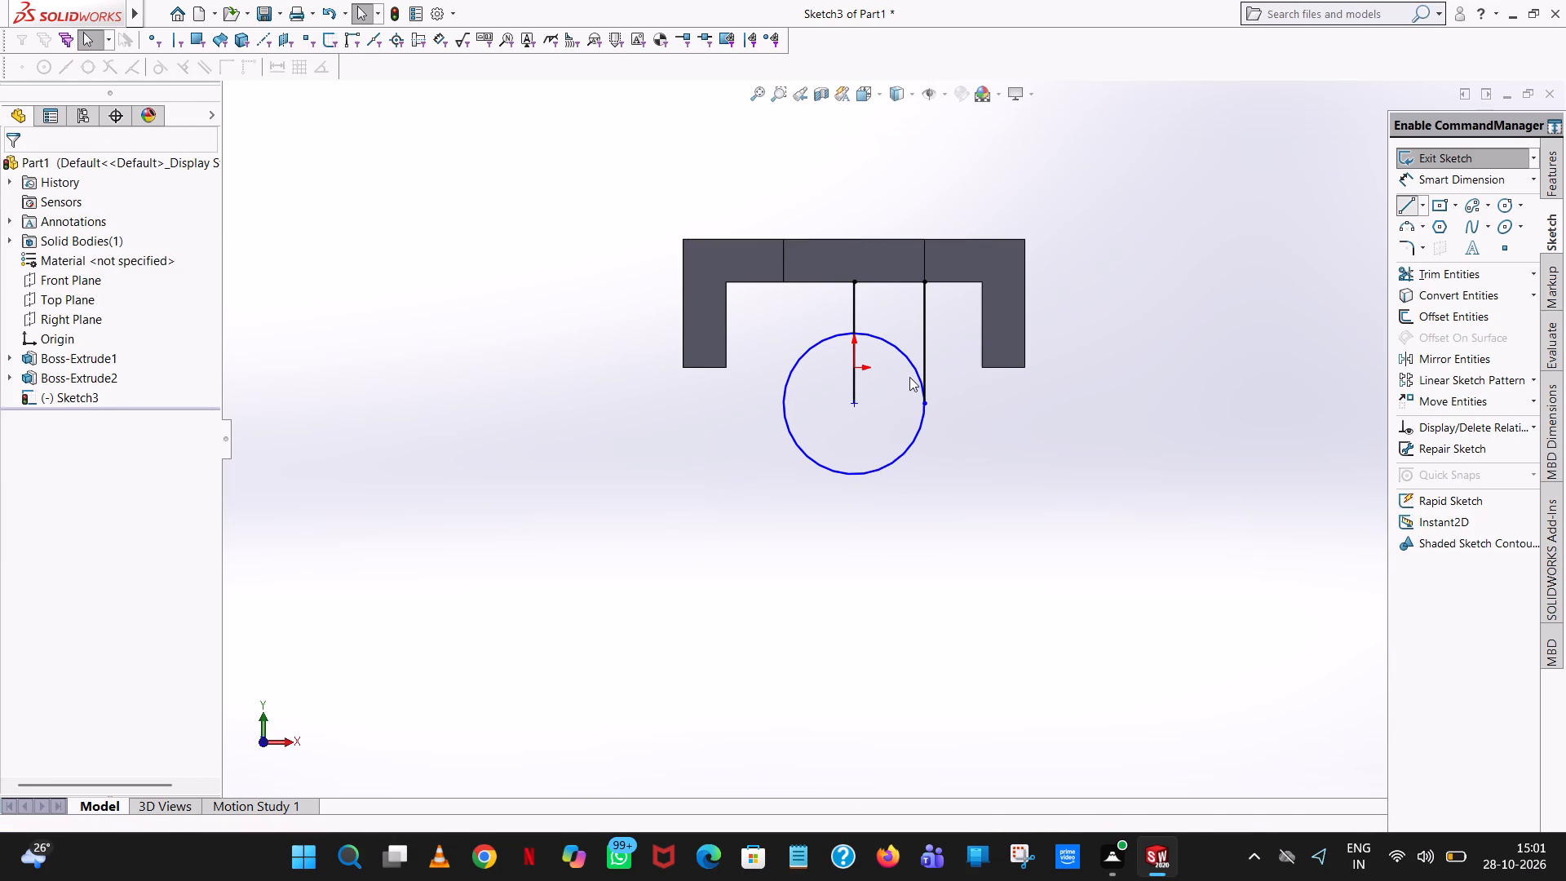
click(782, 399)
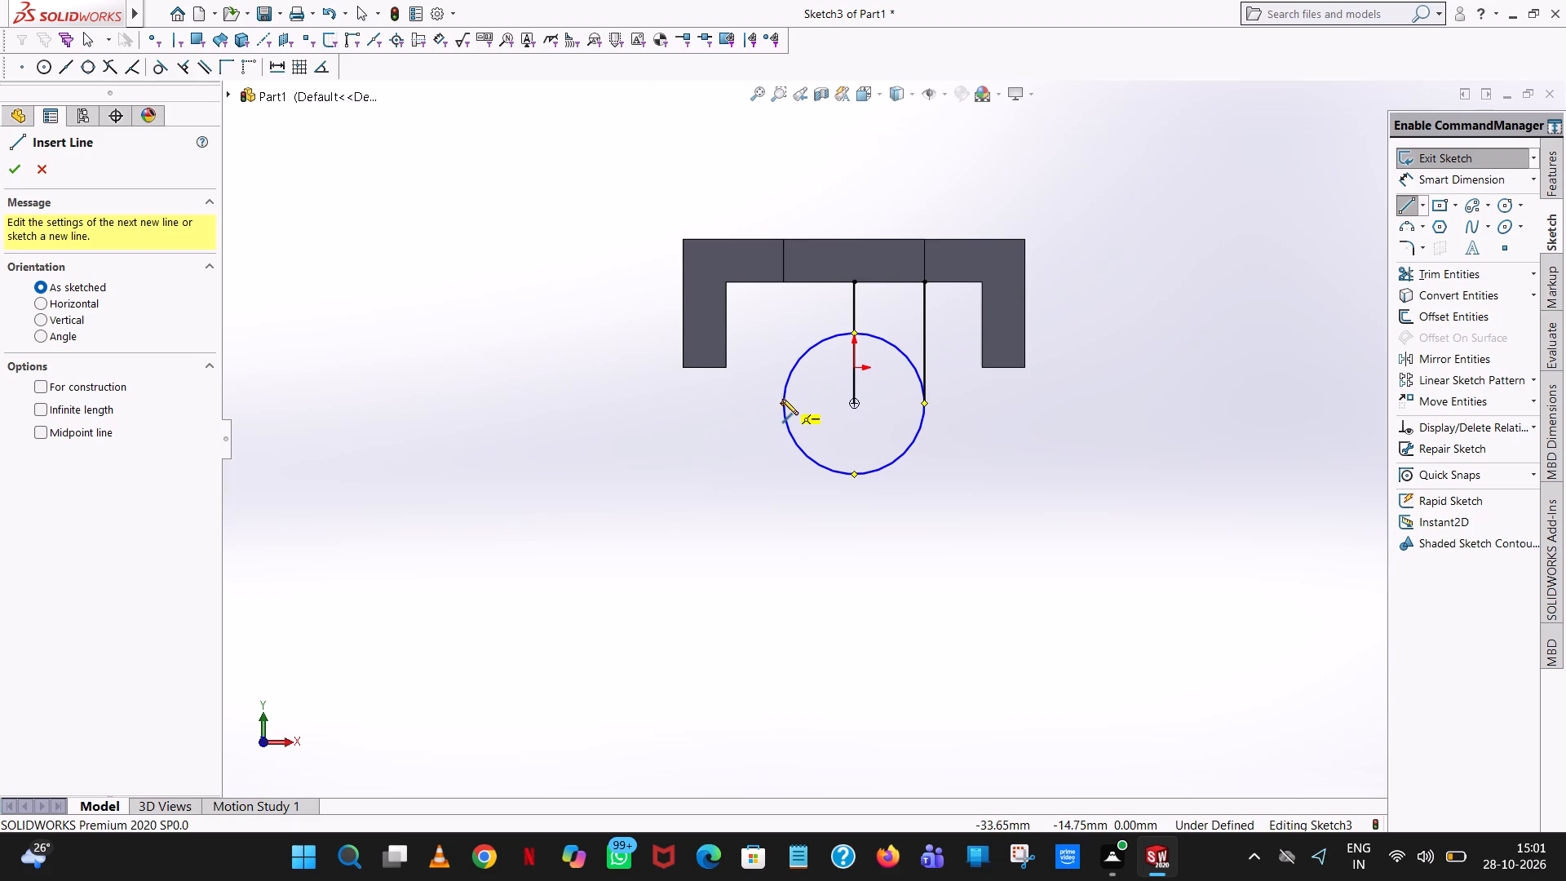
click(784, 281)
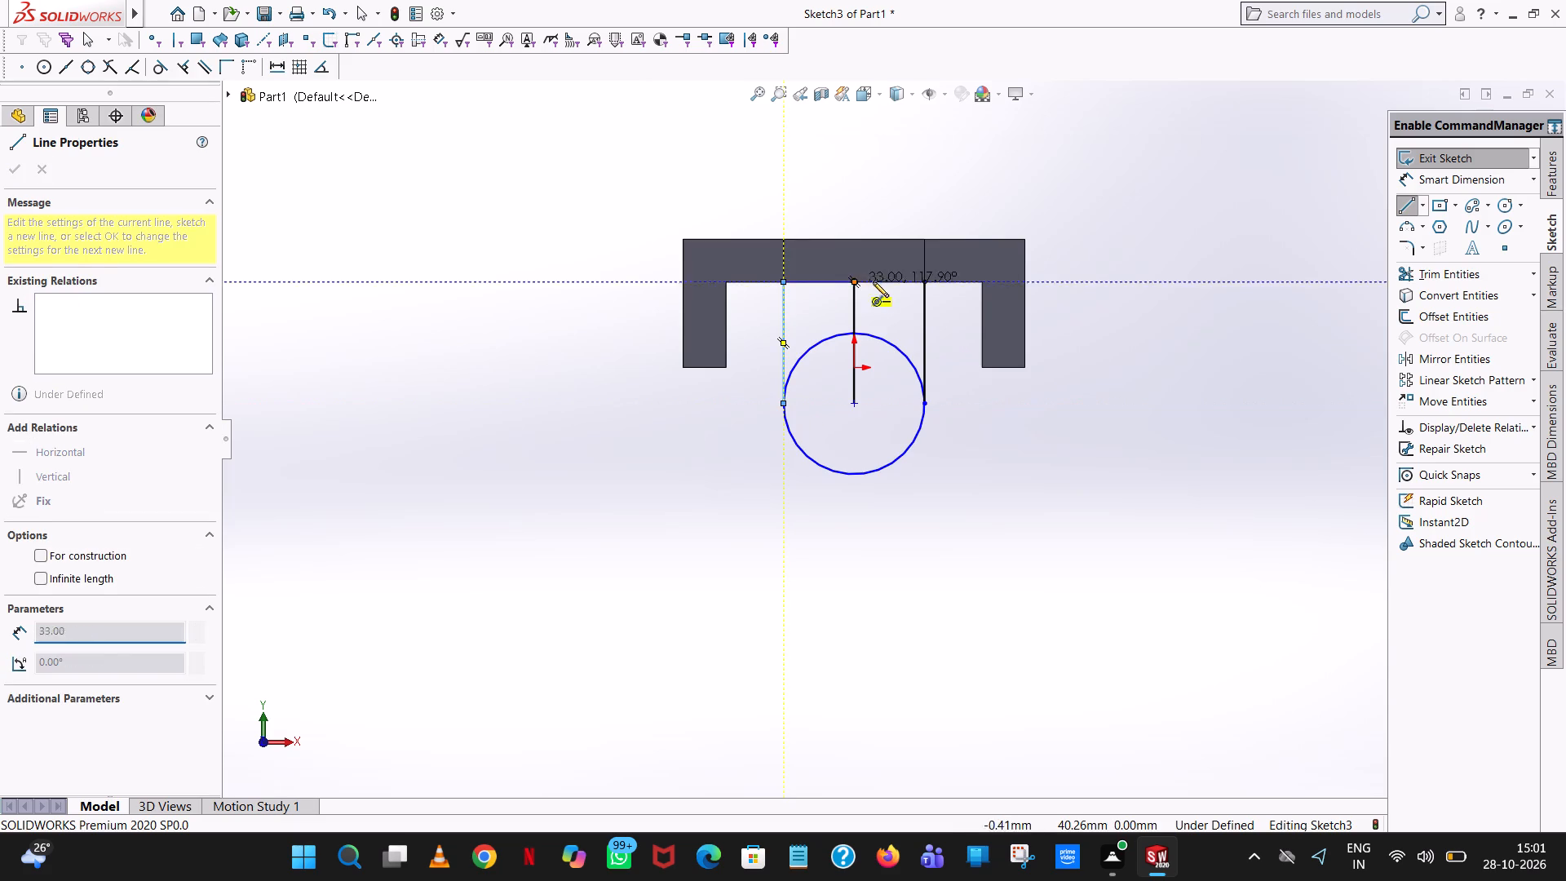
click(926, 280)
right_click(926, 279)
click(993, 290)
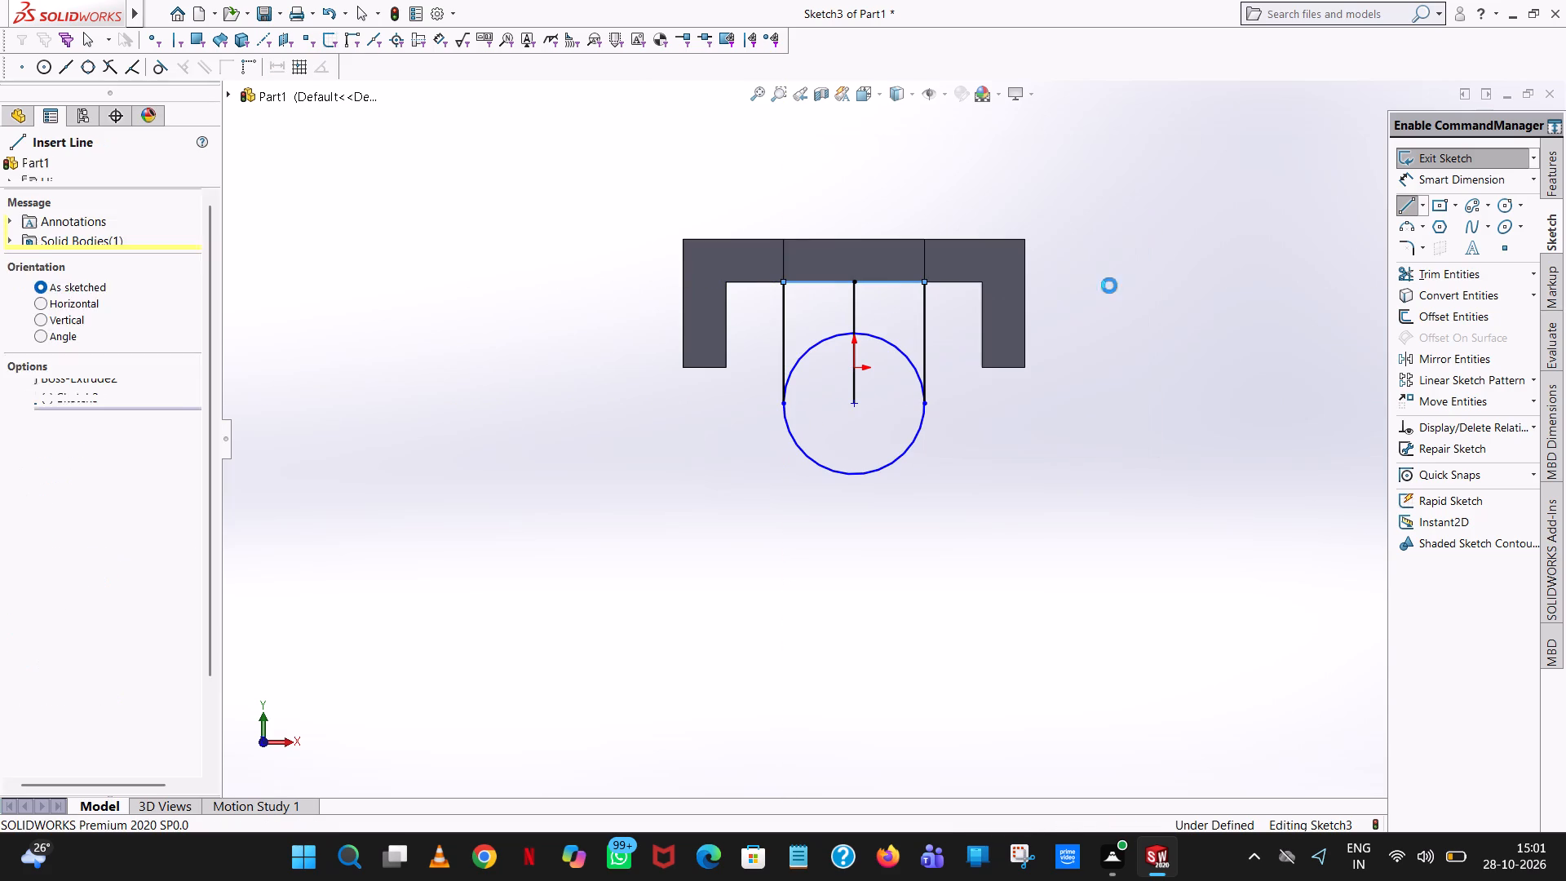
Trim away the upper half of the circle and the vertical centre line, leaving a closed round-ended profile.
click(1431, 273)
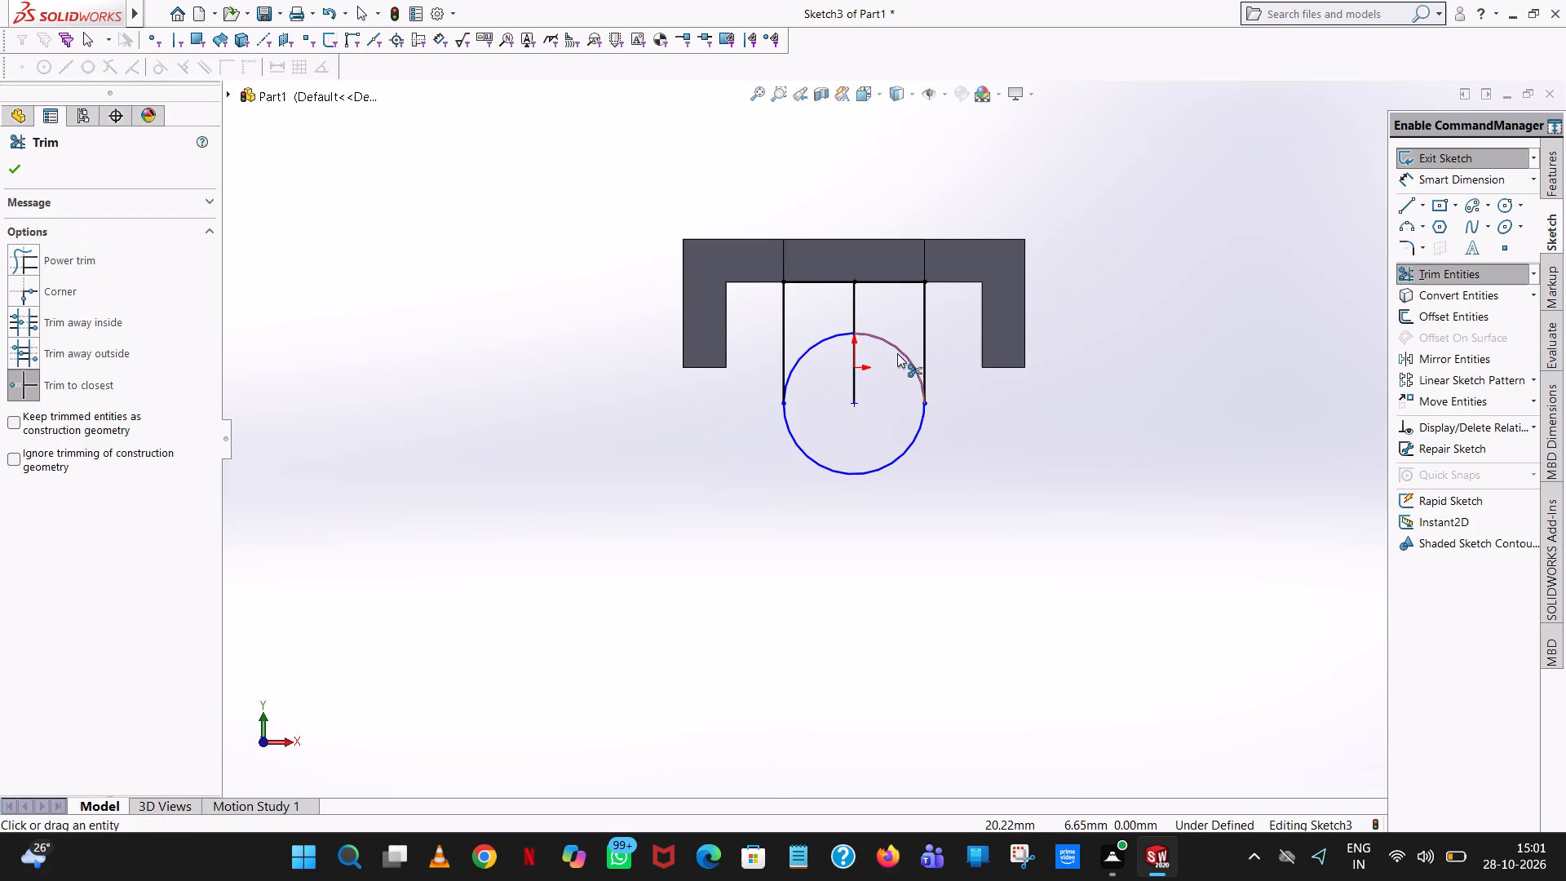
click(899, 349)
click(856, 330)
click(842, 335)
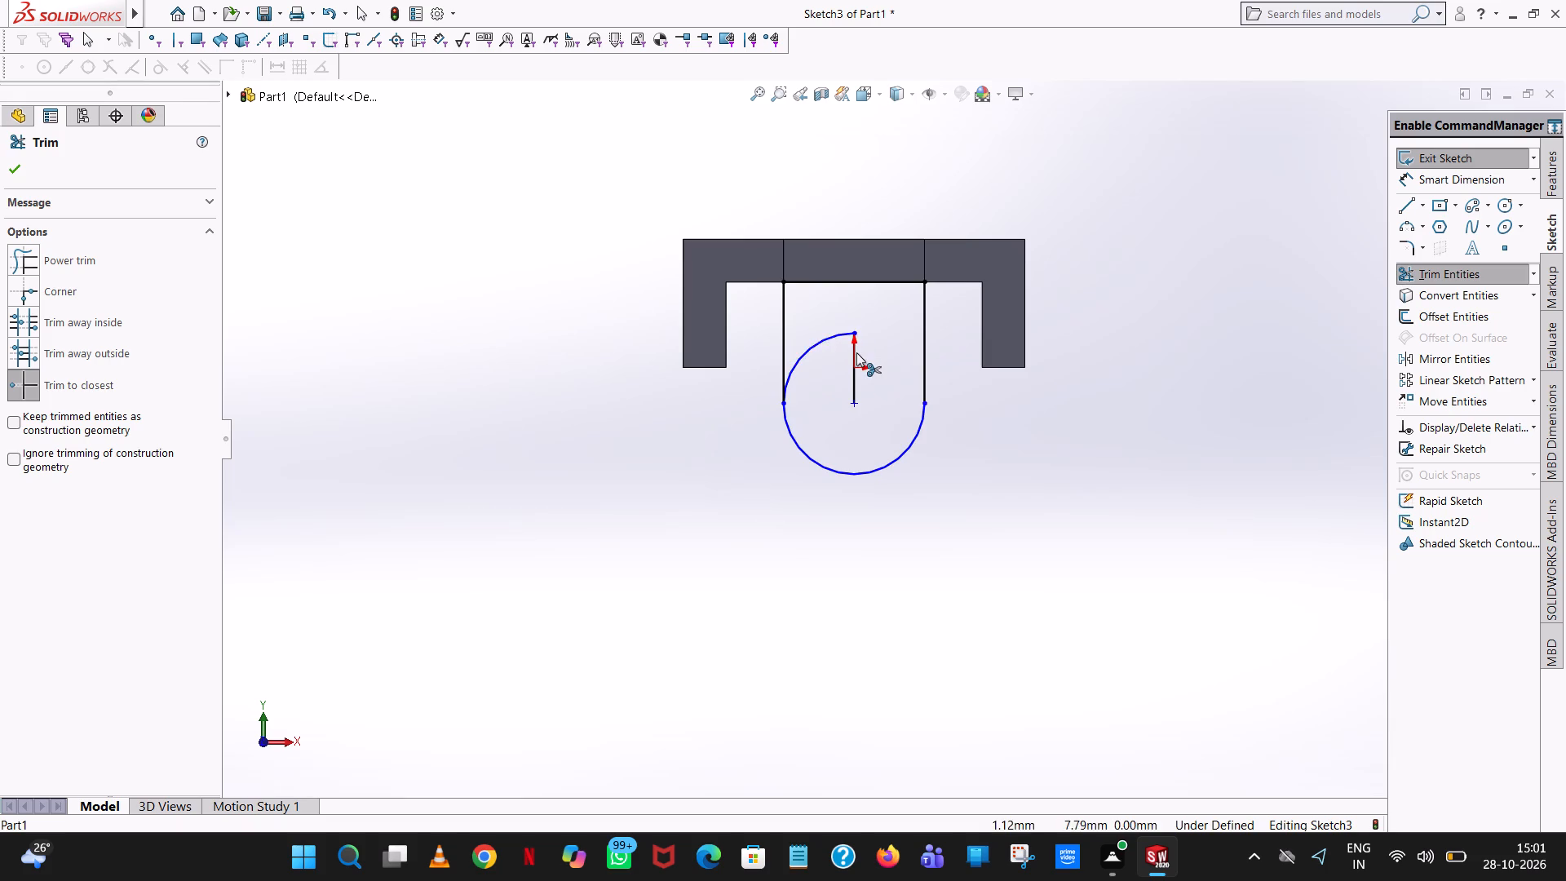
click(856, 352)
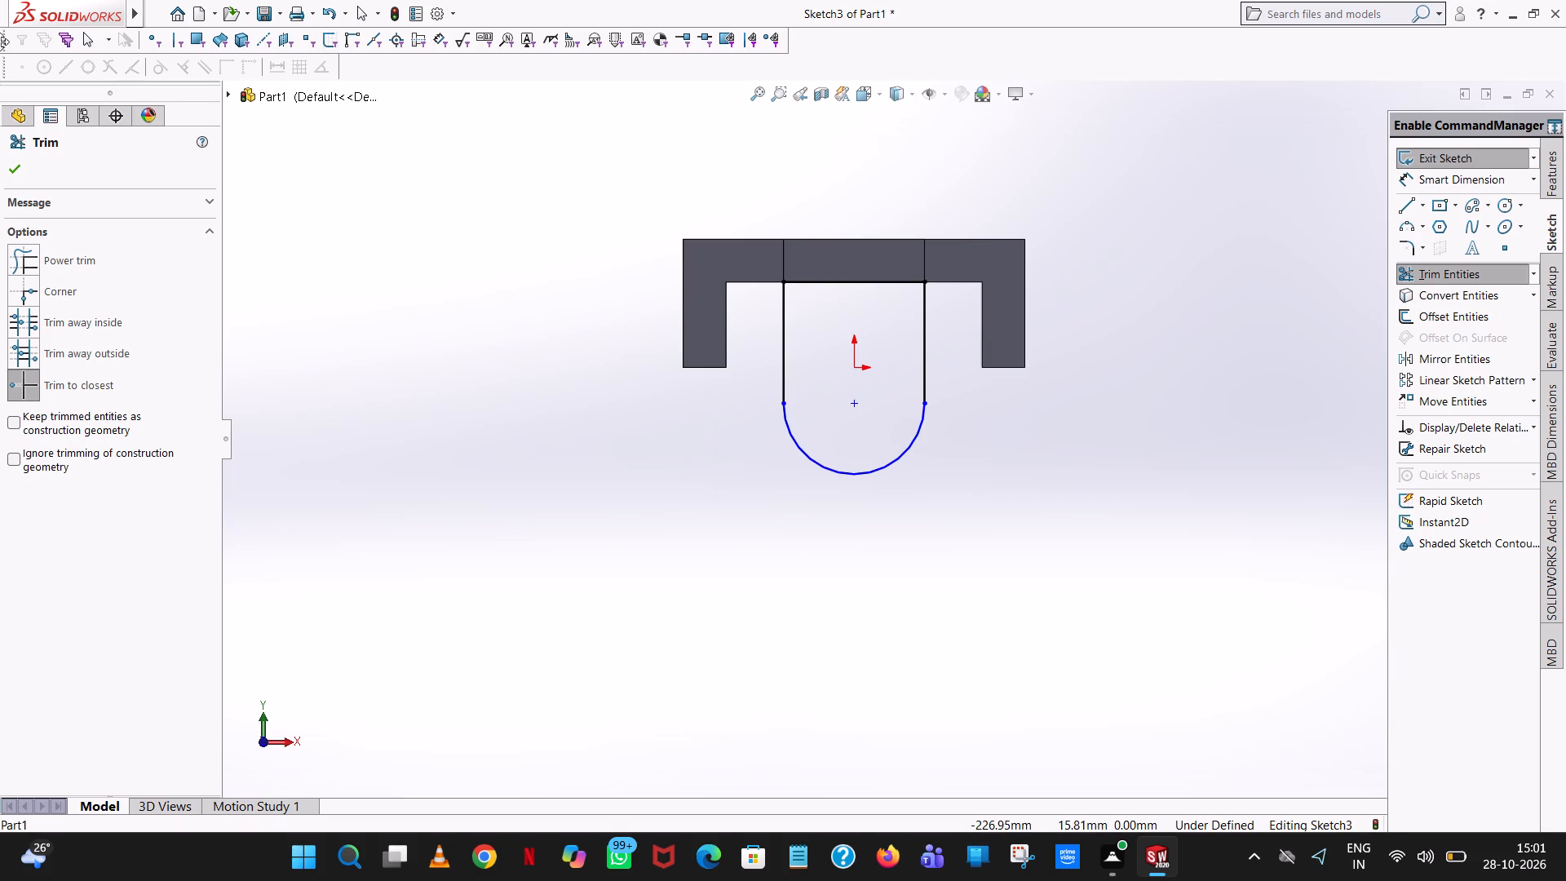
click(17, 171)
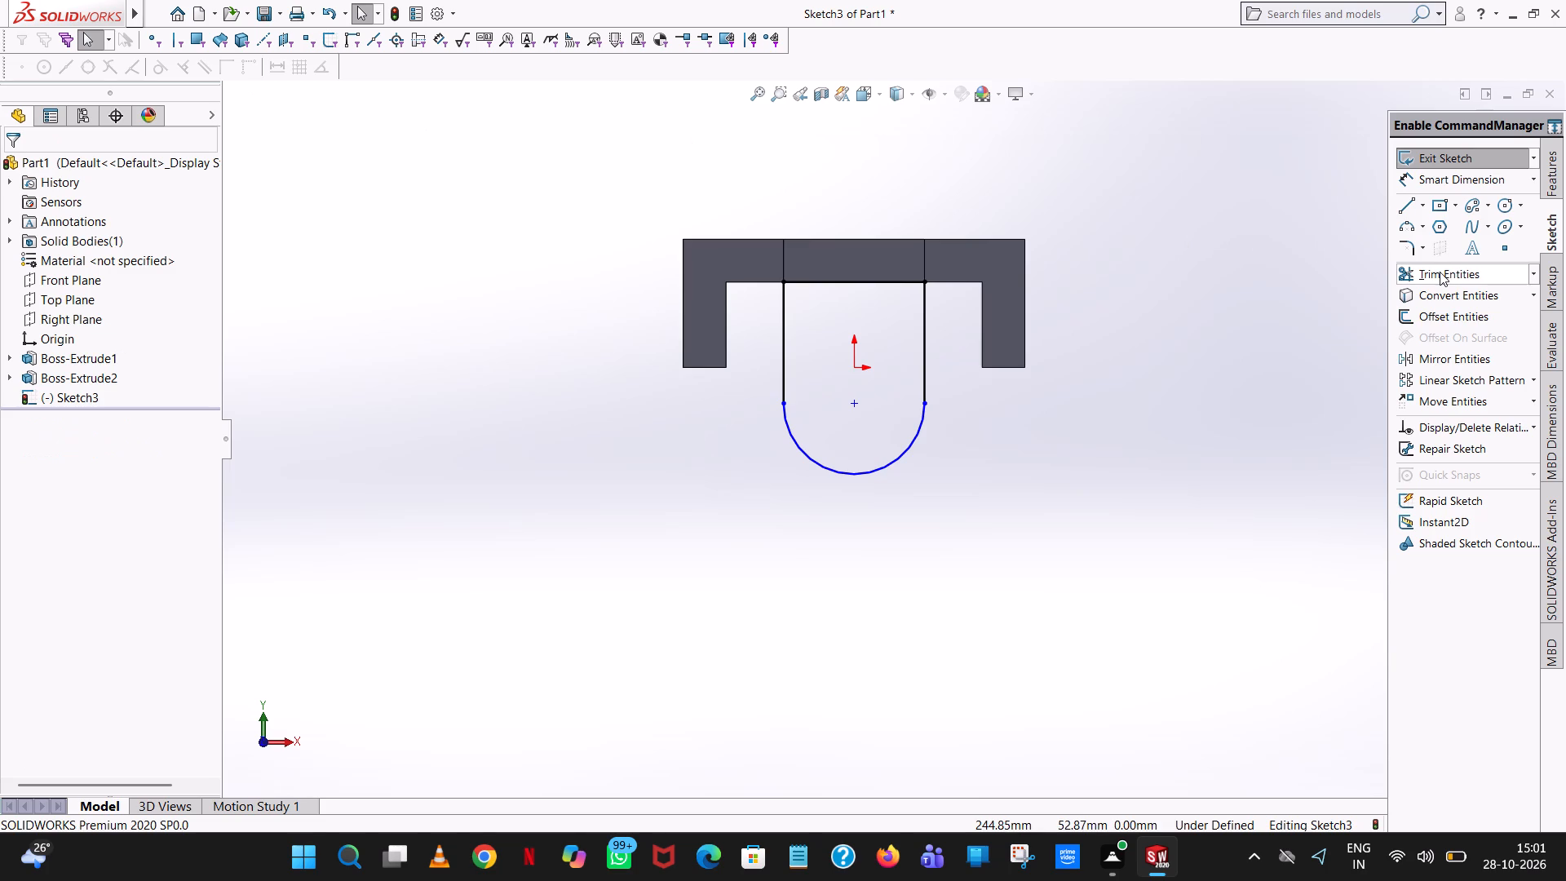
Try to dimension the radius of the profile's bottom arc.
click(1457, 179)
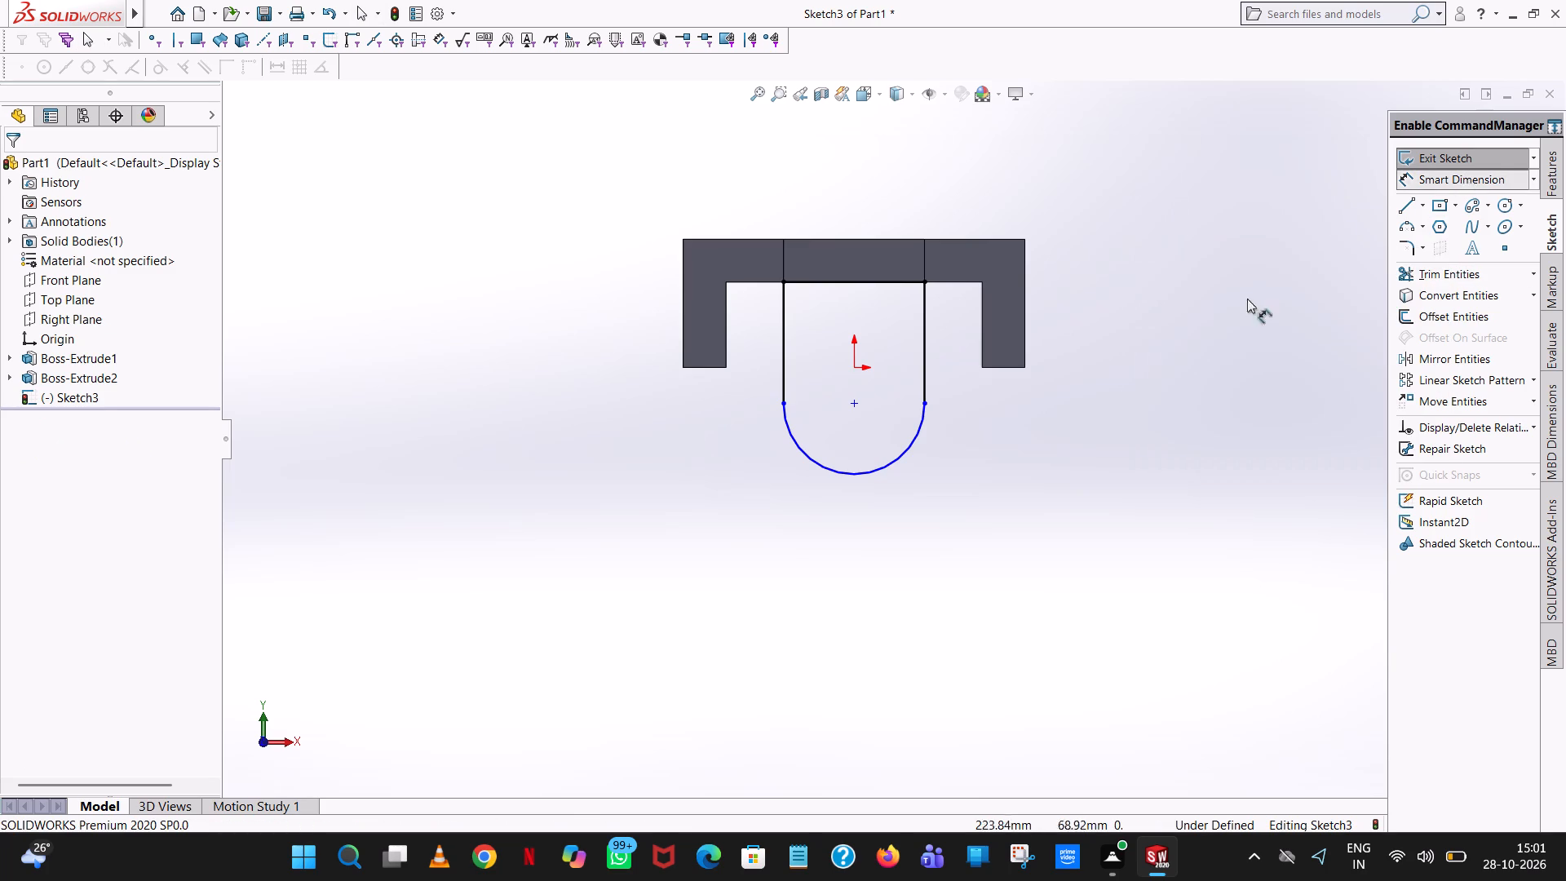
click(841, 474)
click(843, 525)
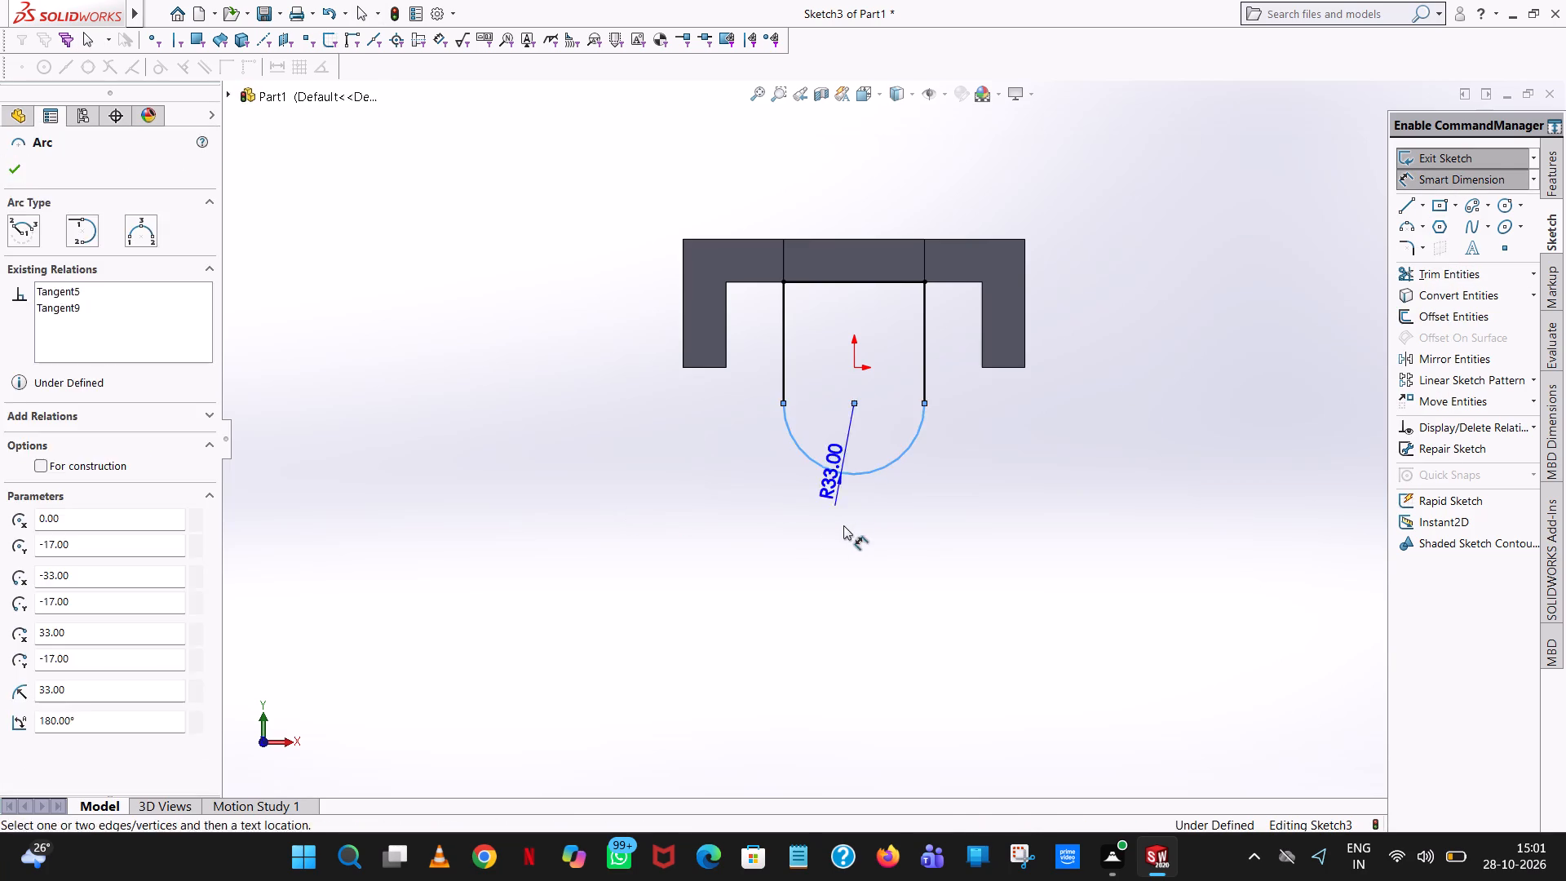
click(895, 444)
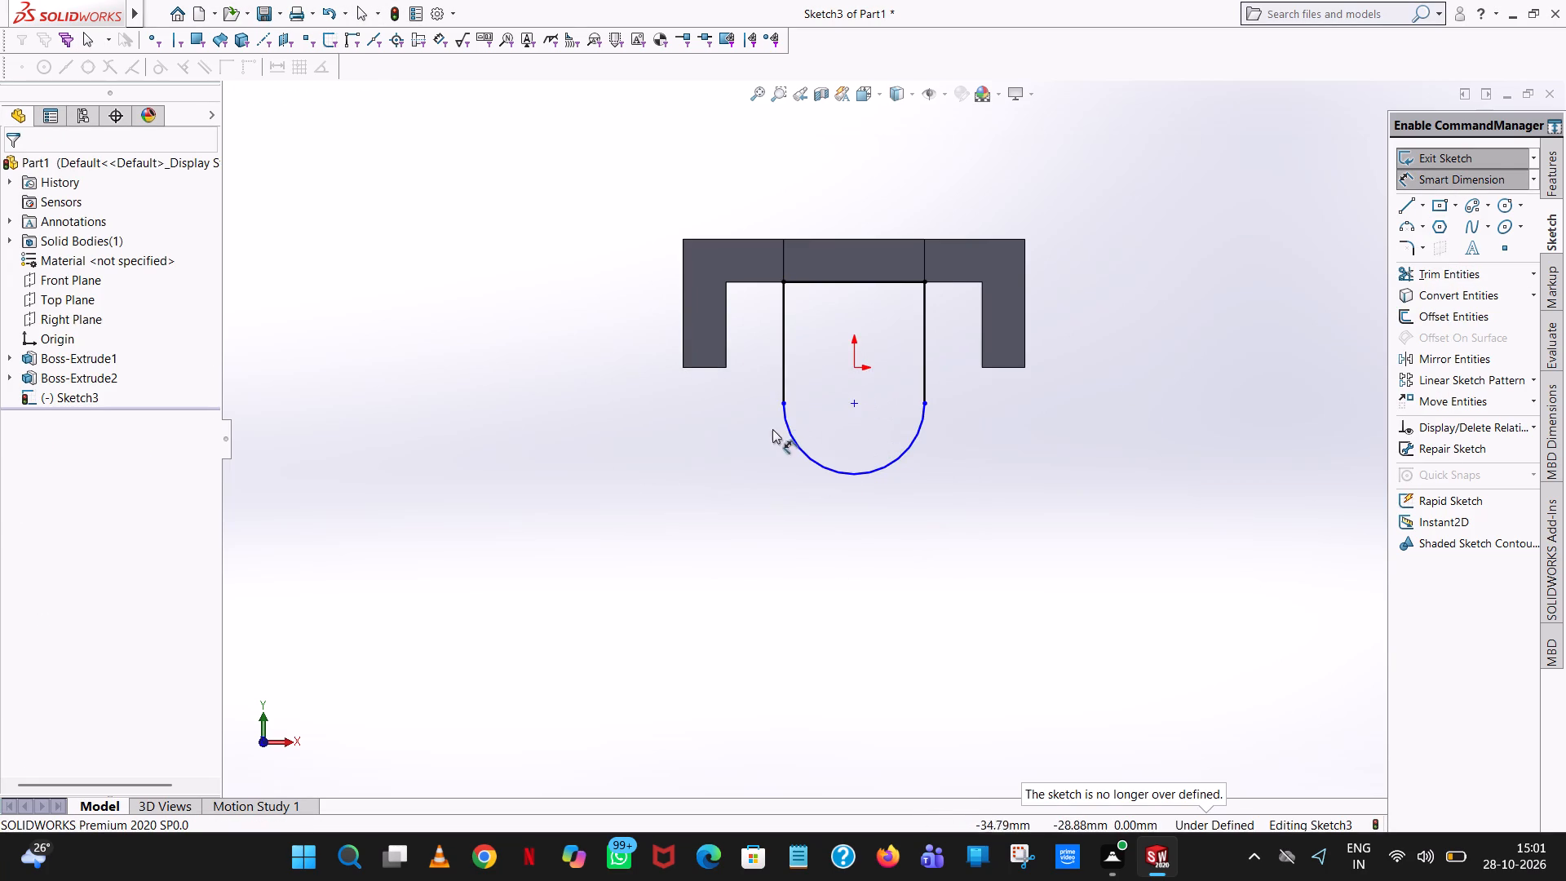
Add a vertical dimension between the arc's centre and the origin, placed beside the profile.
click(852, 403)
click(856, 365)
click(737, 401)
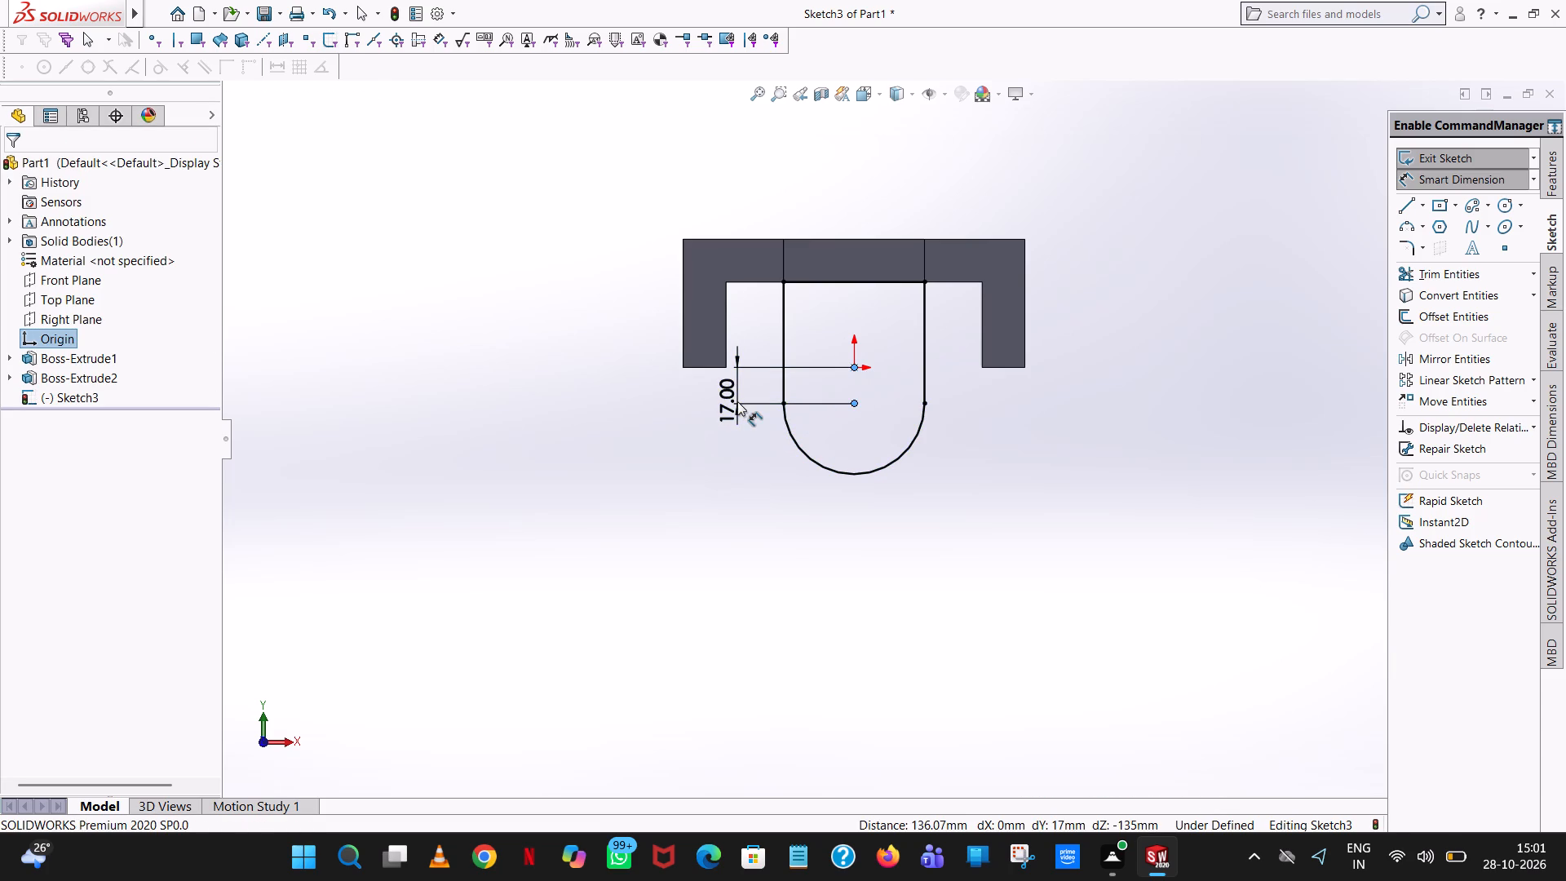
click(670, 369)
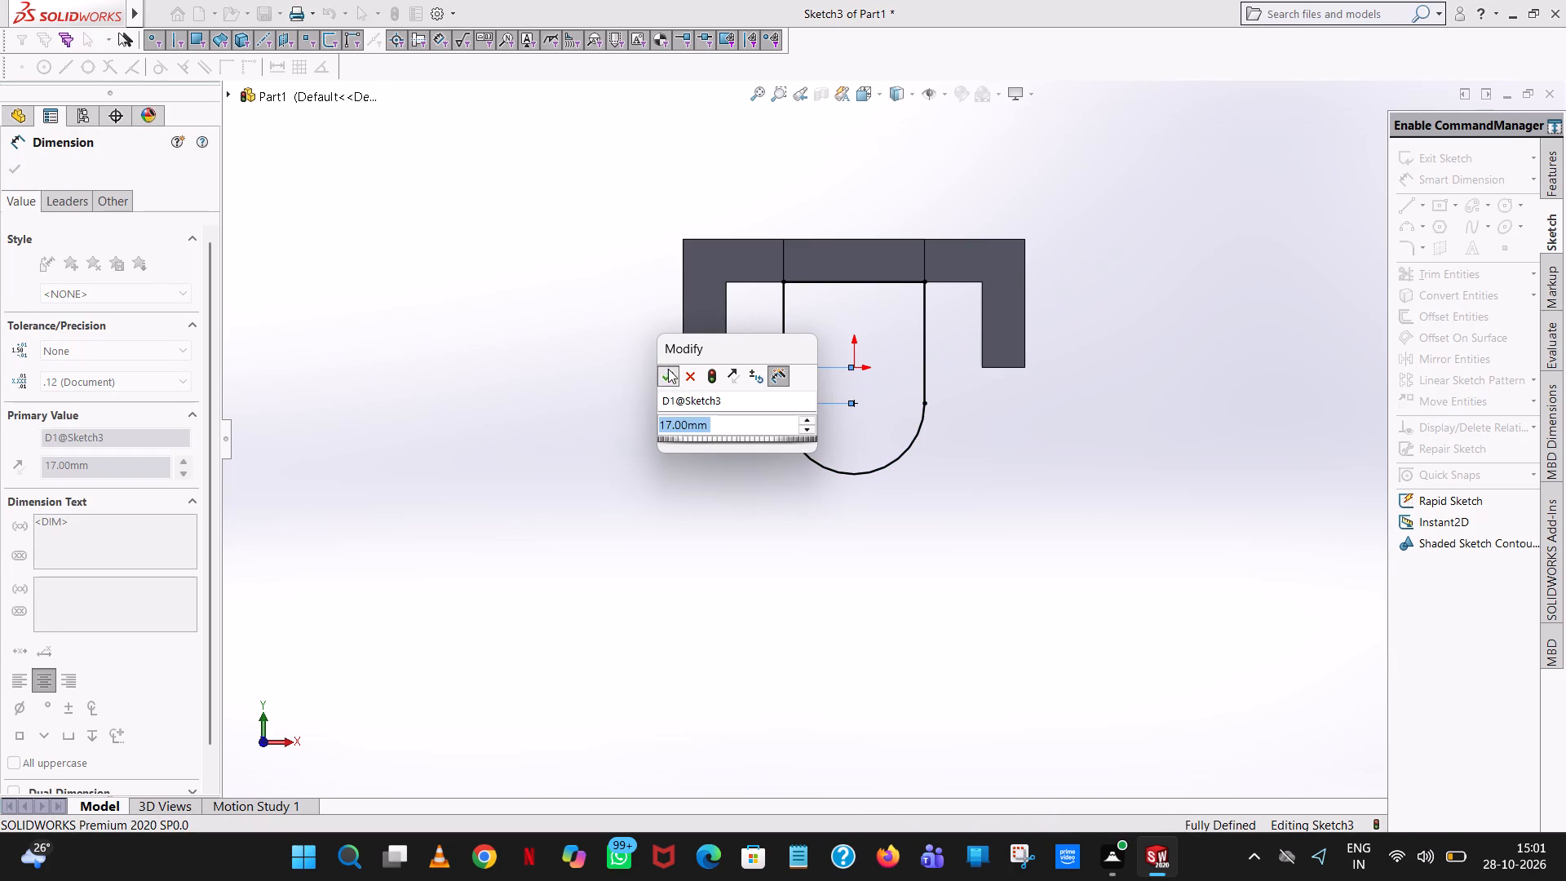
click(568, 317)
click(1093, 193)
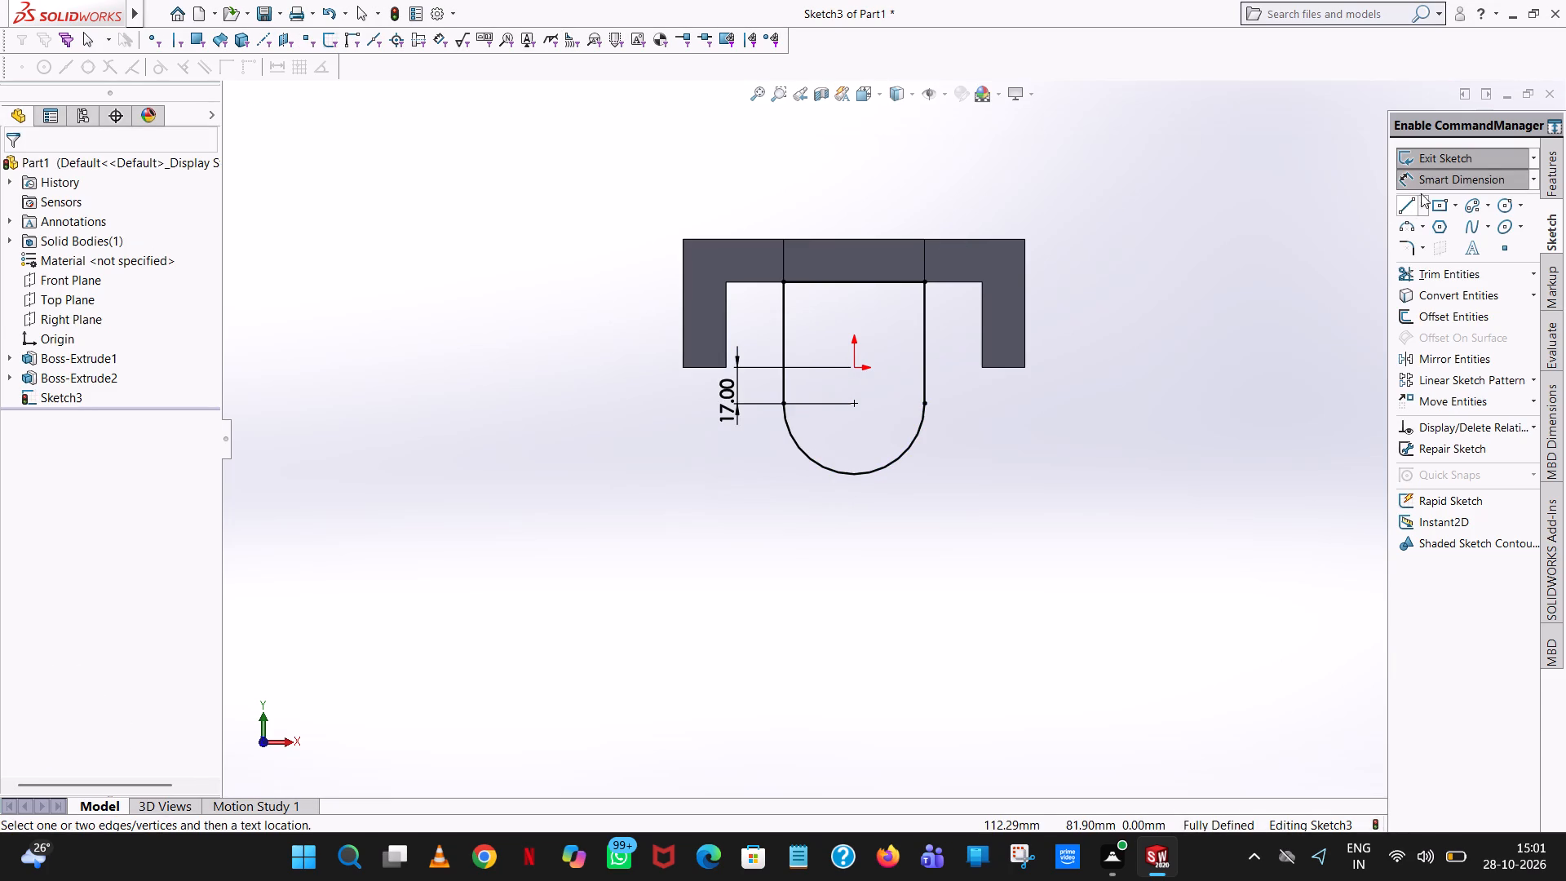
Extrude the round-ended profile as a blind boss 20 mm outward from the tongue's front face.
click(1558, 179)
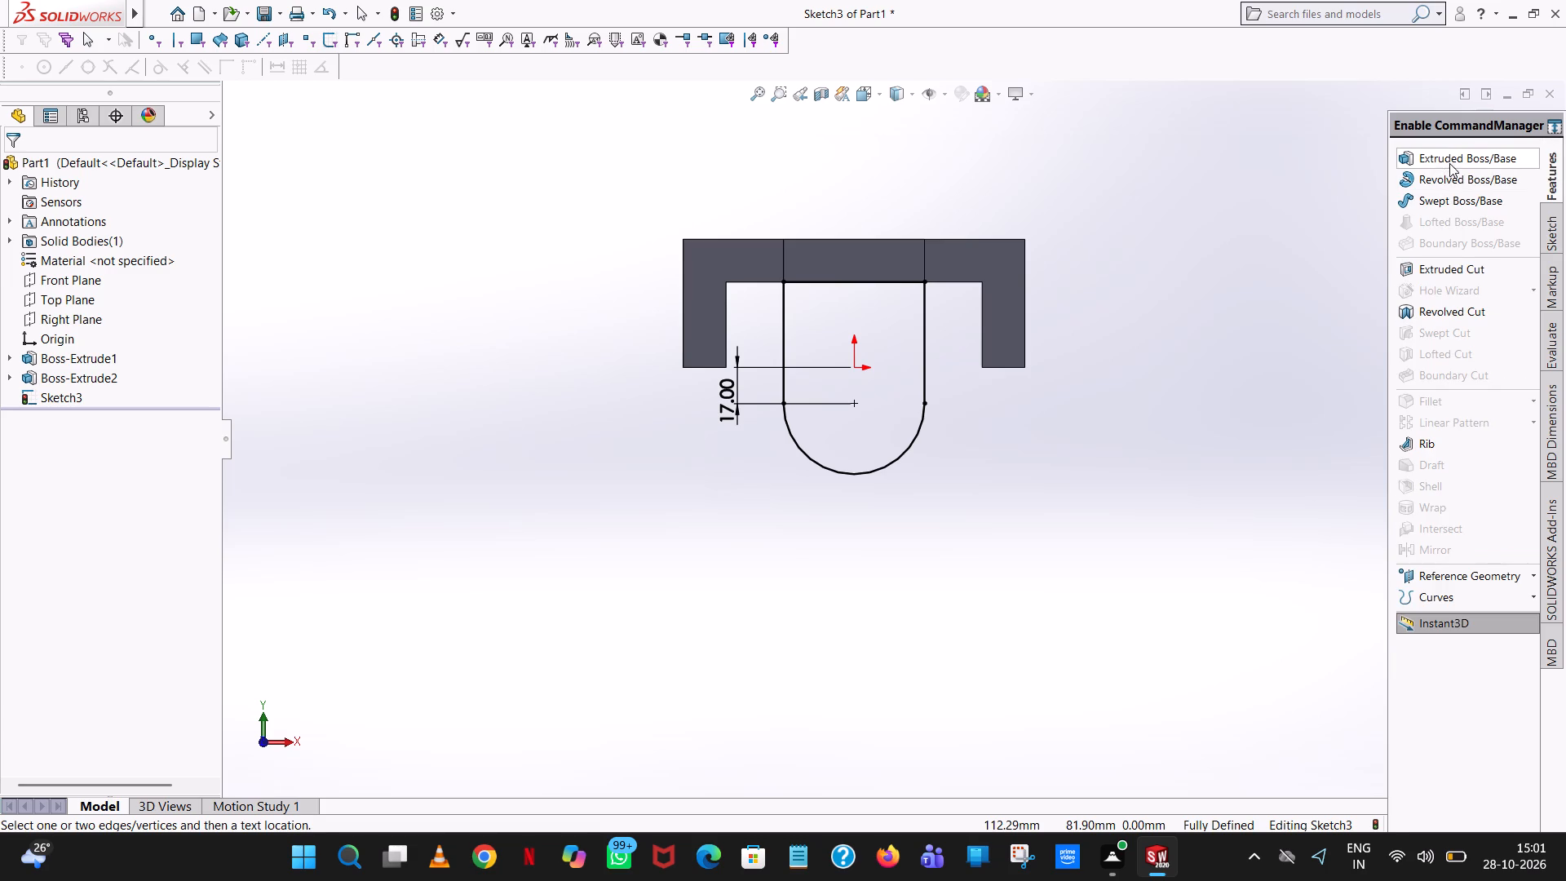
click(1449, 163)
middle_drag(1011, 179, 1011, 180)
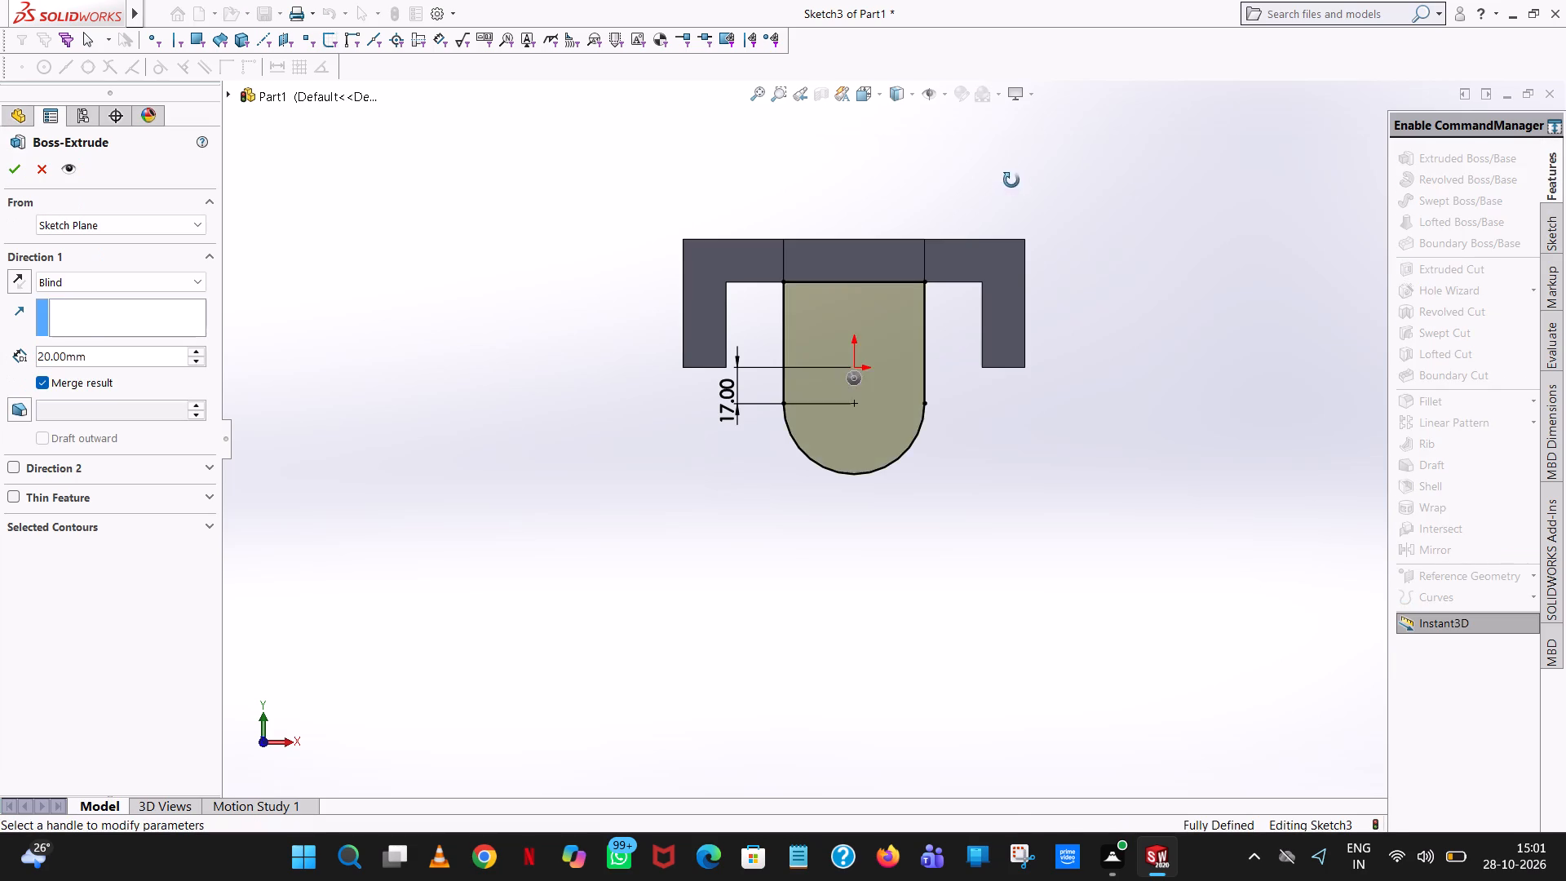
middle_drag(1011, 180, 1143, 282)
scroll(1145, 270, up, 1)
click(5, 166)
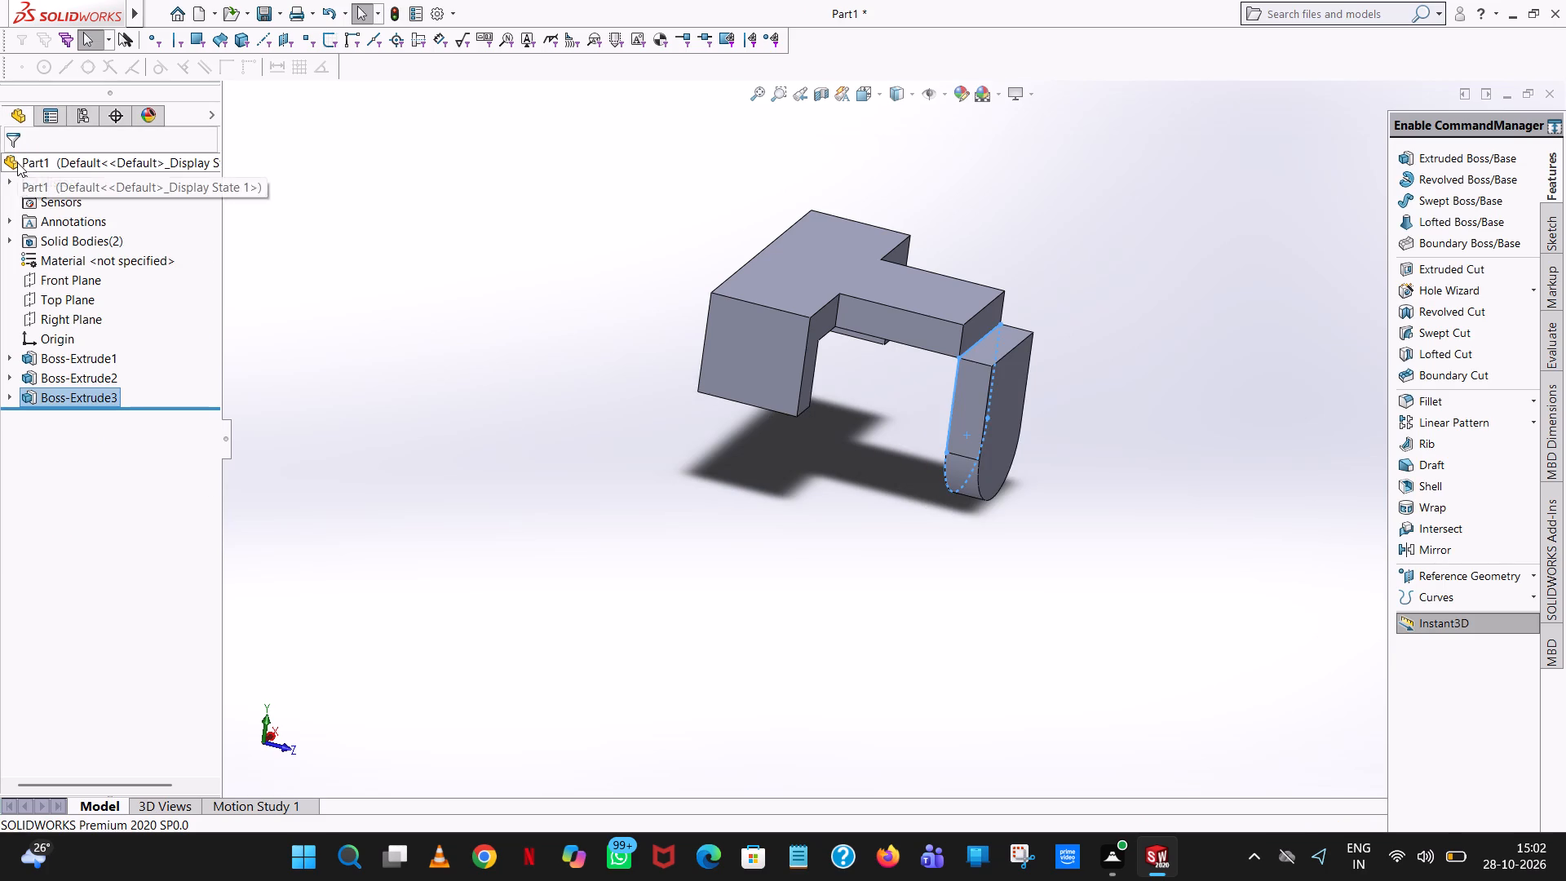
Undo the outward extrusion of the round-ended profile.
click(325, 15)
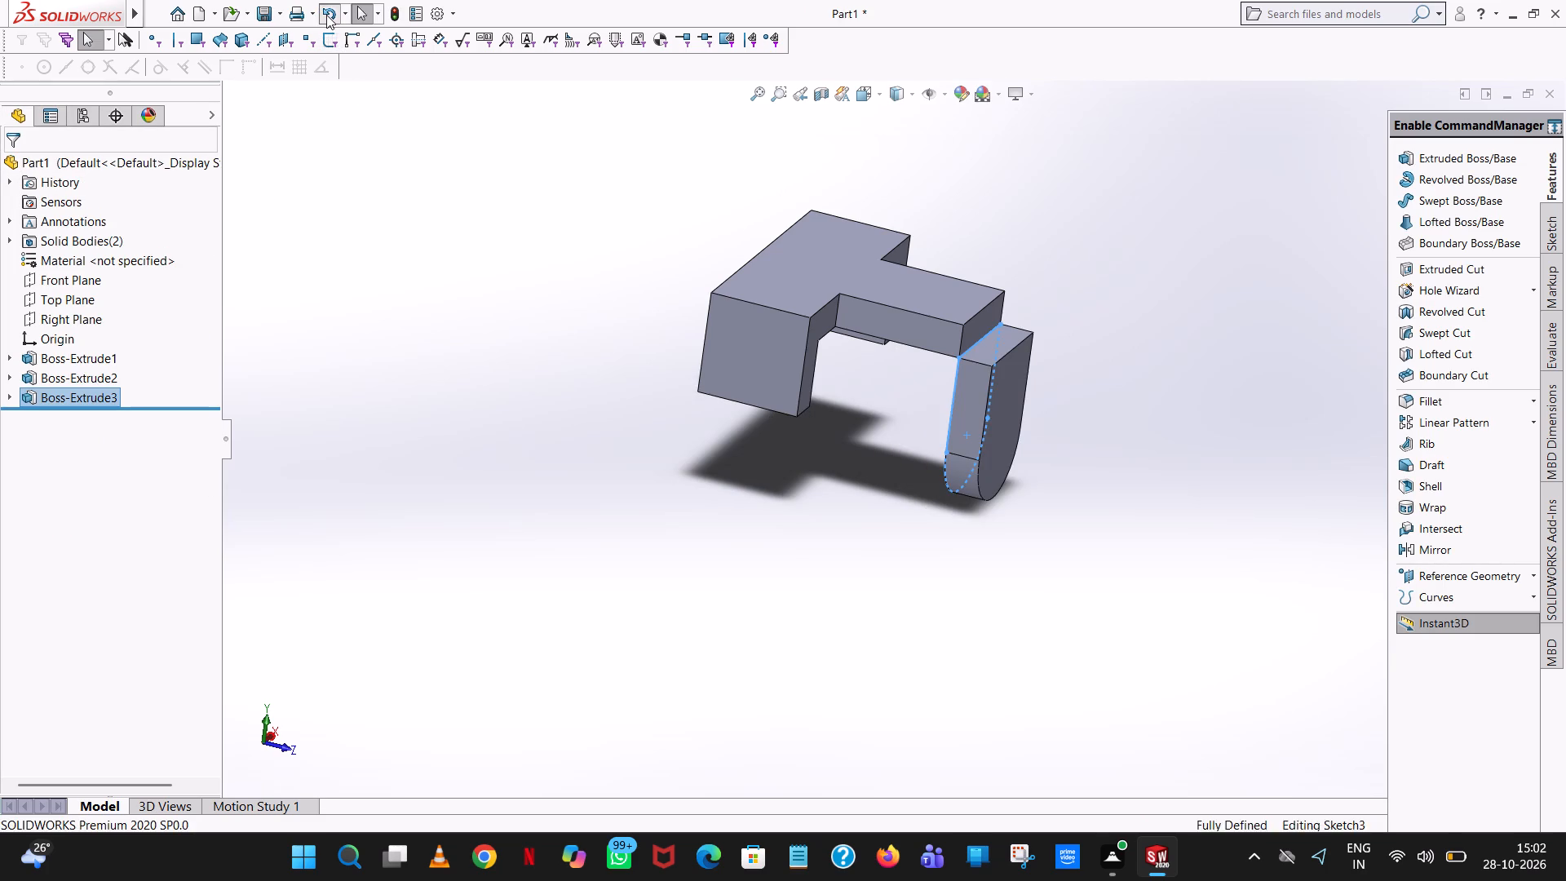
Extrude the round-ended profile as a 20 mm blind boss in the reversed direction, back beneath the tongue, with the result merged.
click(1545, 166)
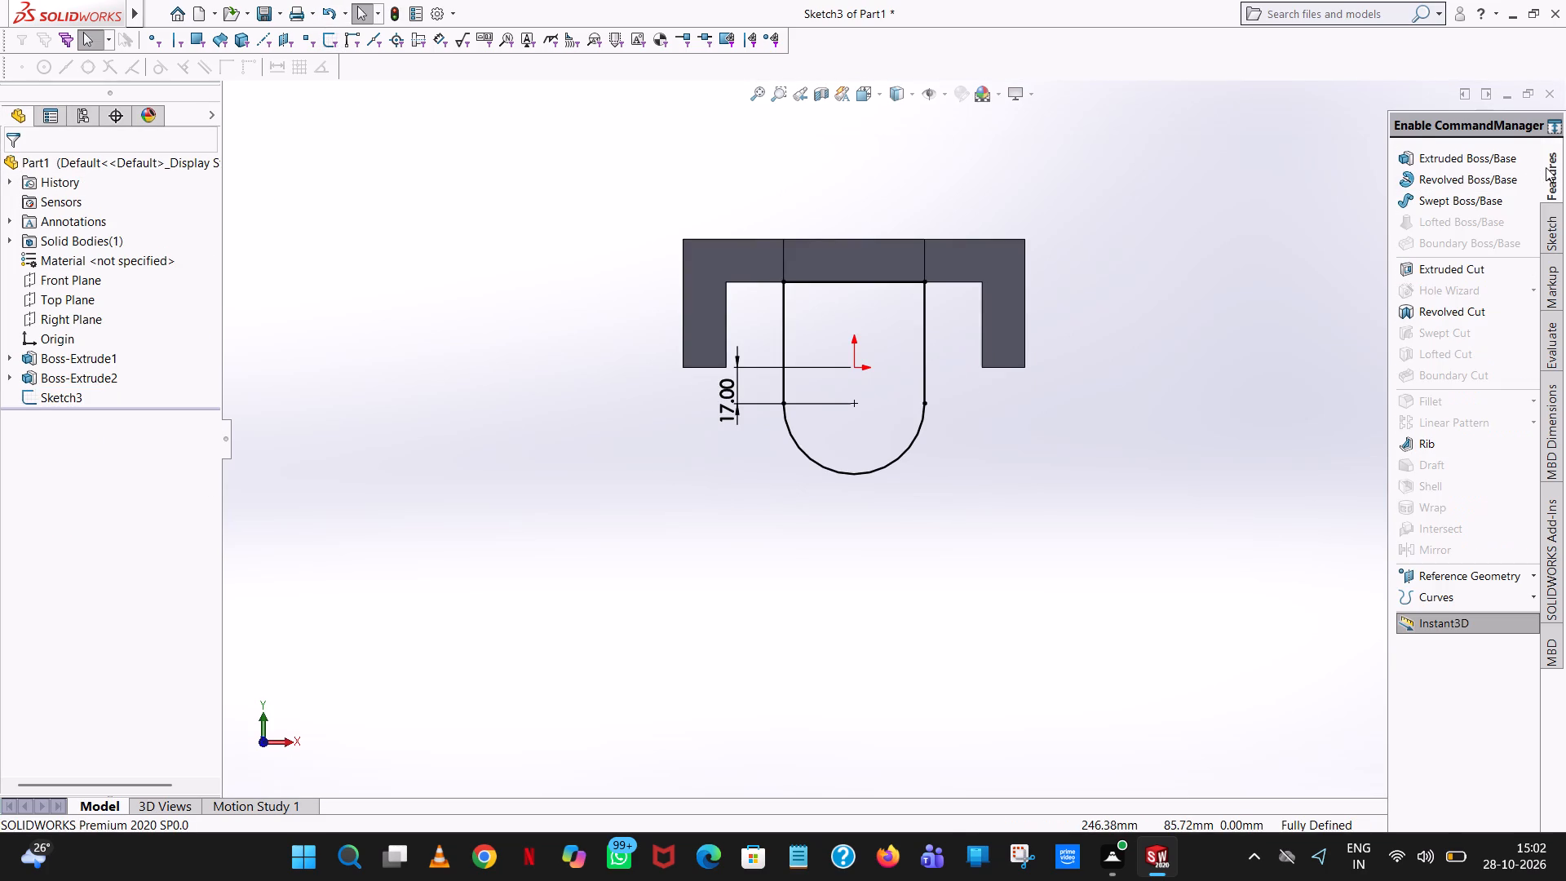
click(1476, 162)
scroll(1137, 250, up, 1)
middle_drag(1139, 248, 1336, 281)
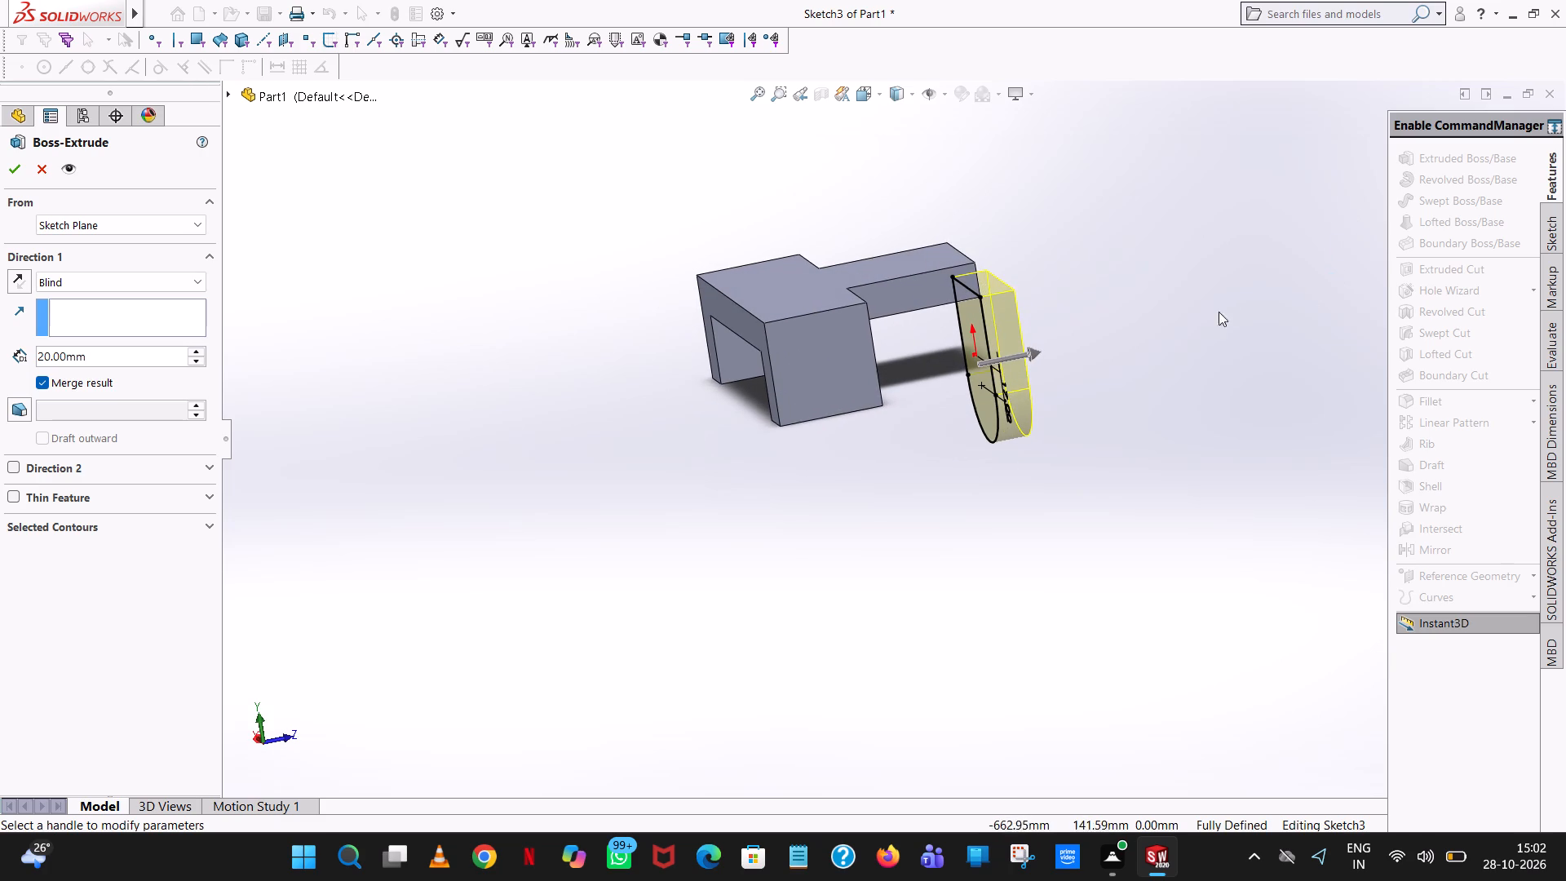
click(11, 281)
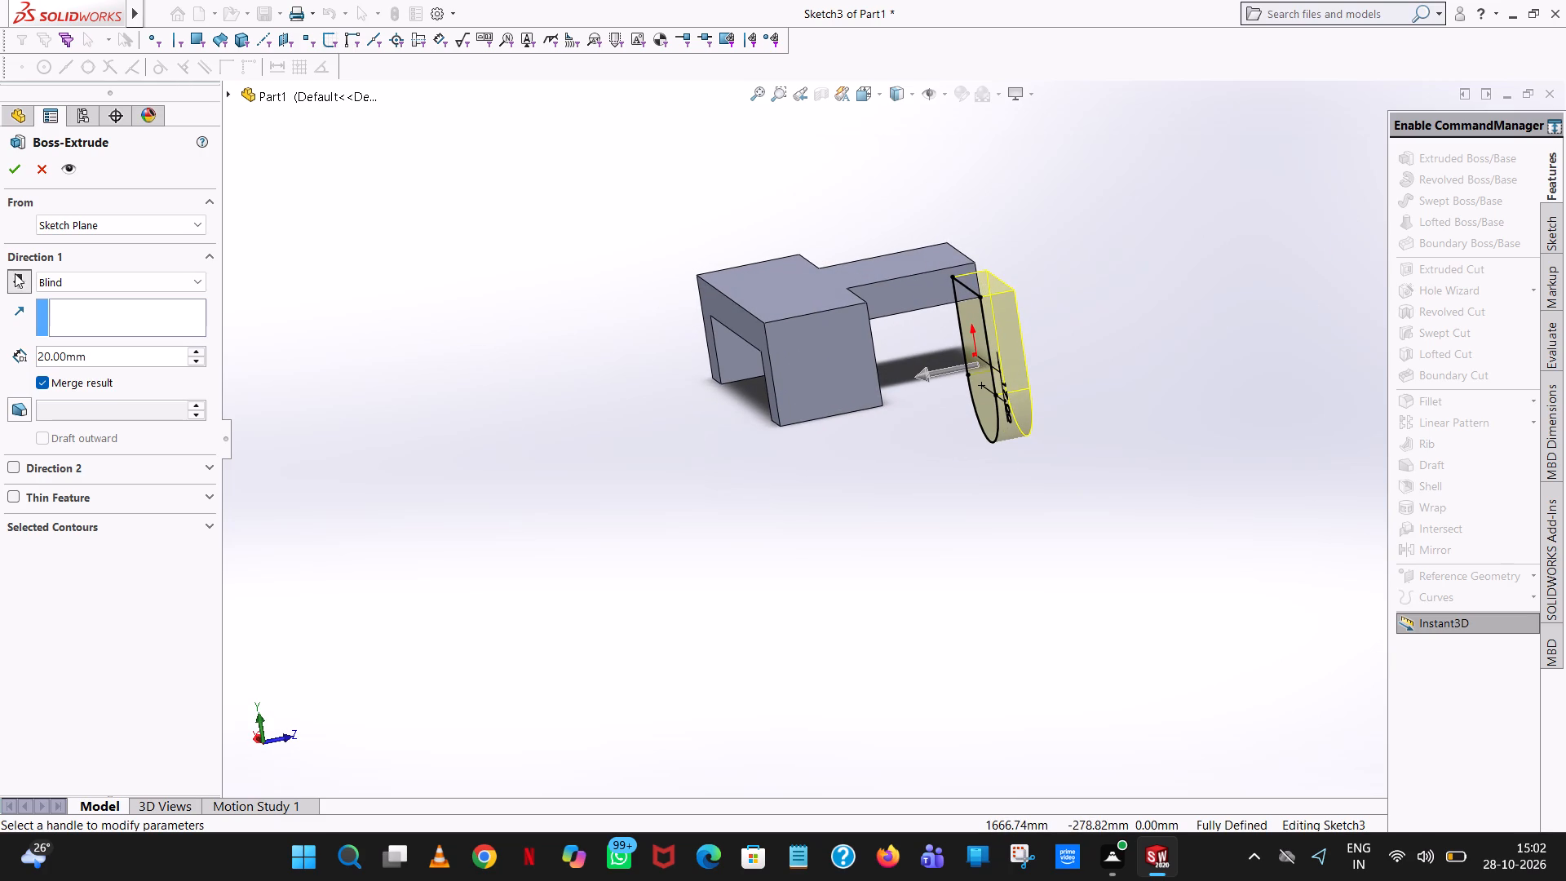
click(14, 168)
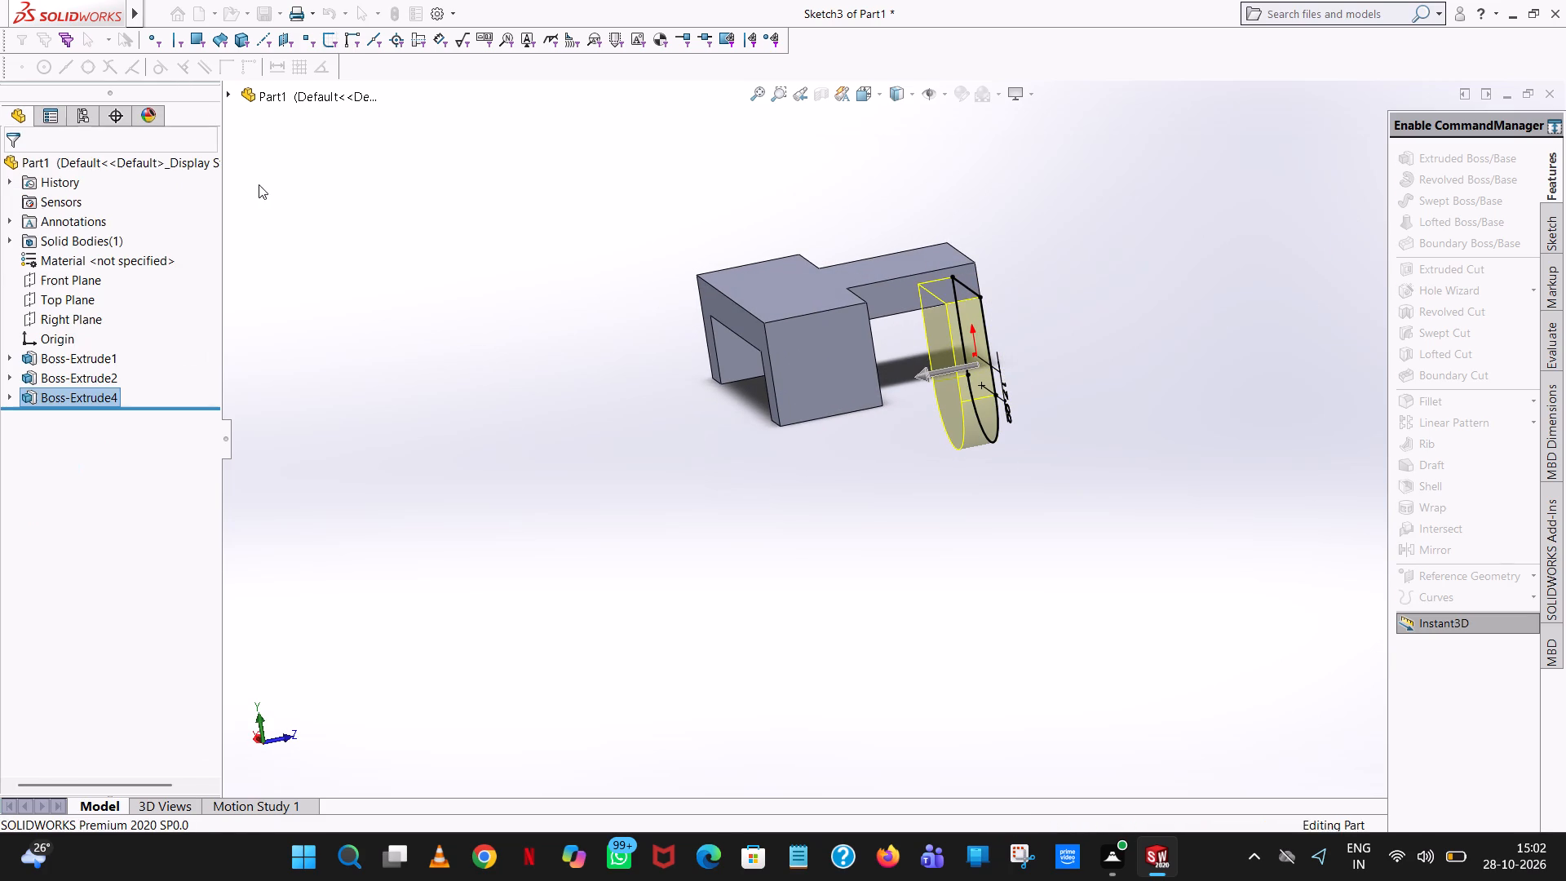
click(1179, 352)
Begin an extruded cut on the hanging plate's front face and sketch a 15 mm radius circle centred on its rounded end.
scroll(1178, 352, up, 1)
middle_drag(1178, 352, 1127, 165)
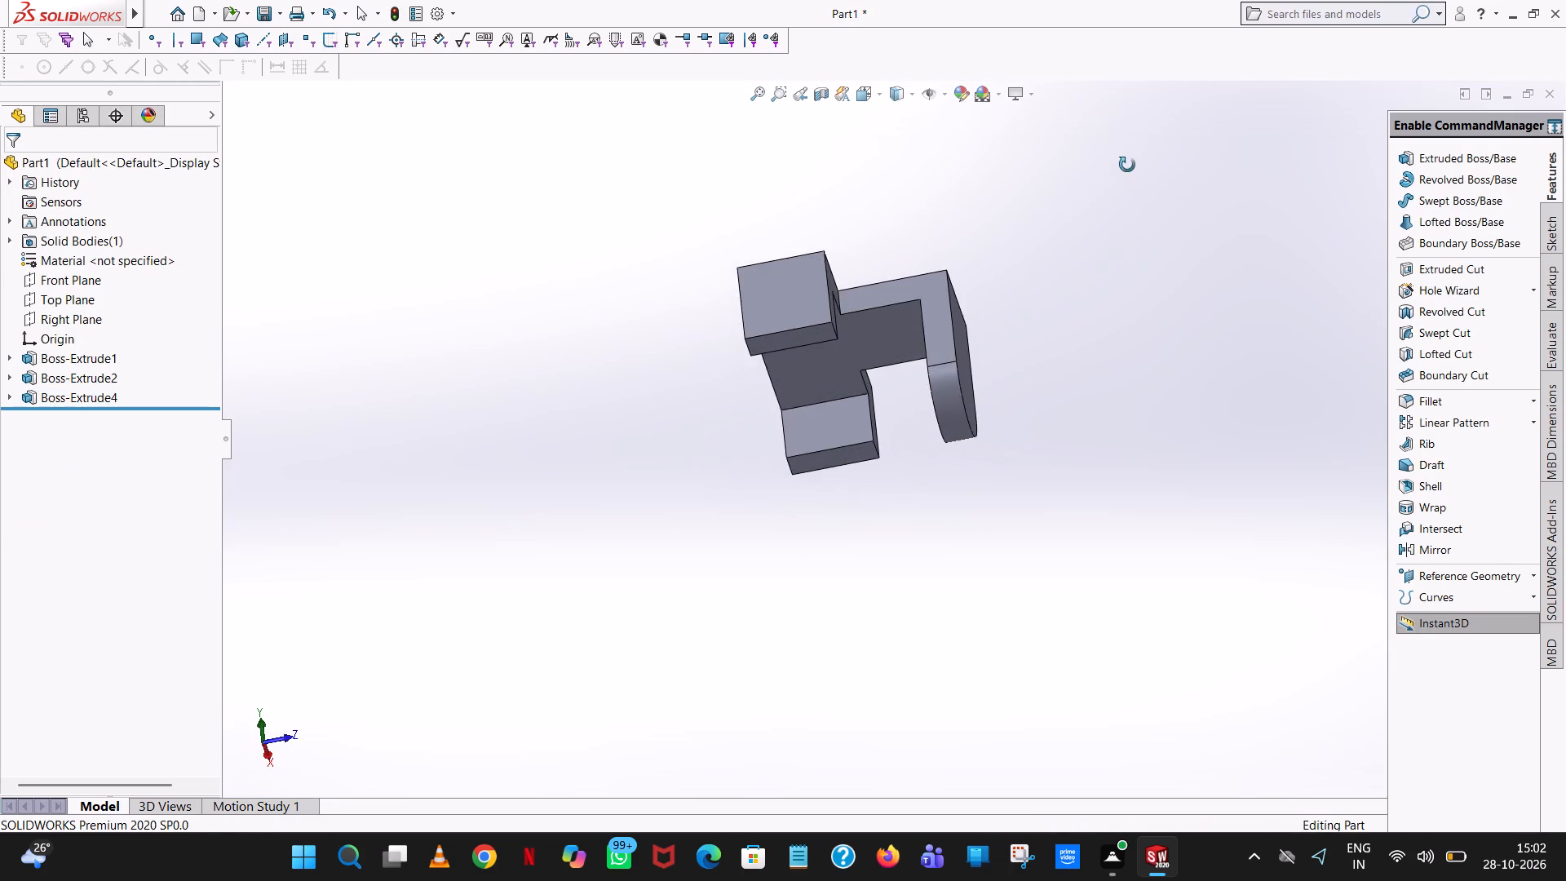
middle_drag(1127, 165, 1106, 382)
scroll(1106, 382, up, 1)
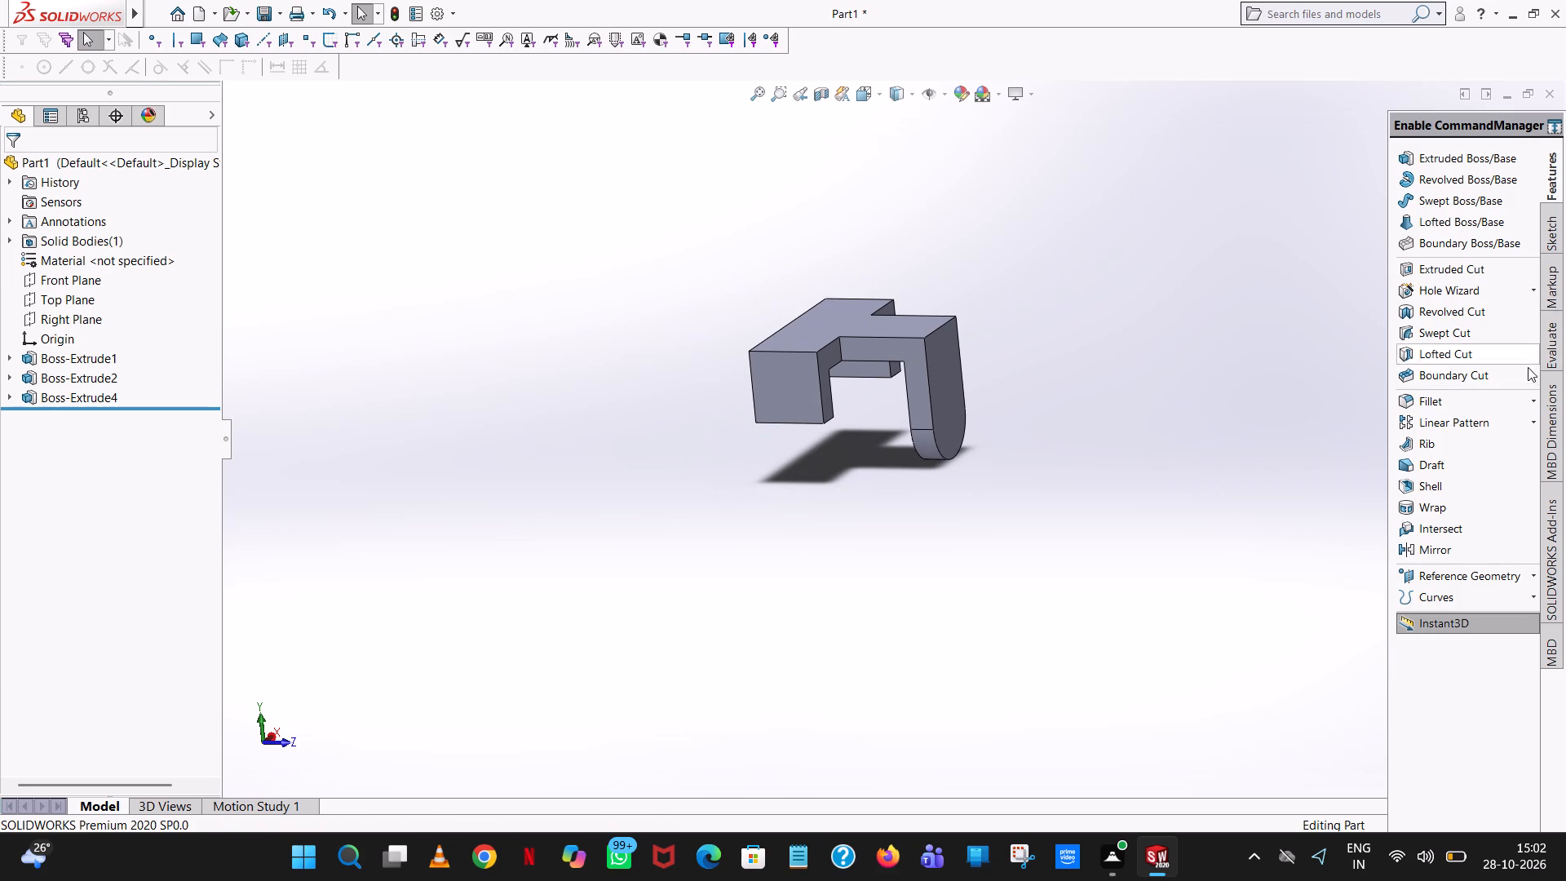
click(1466, 270)
middle_drag(1113, 461, 970, 429)
click(854, 403)
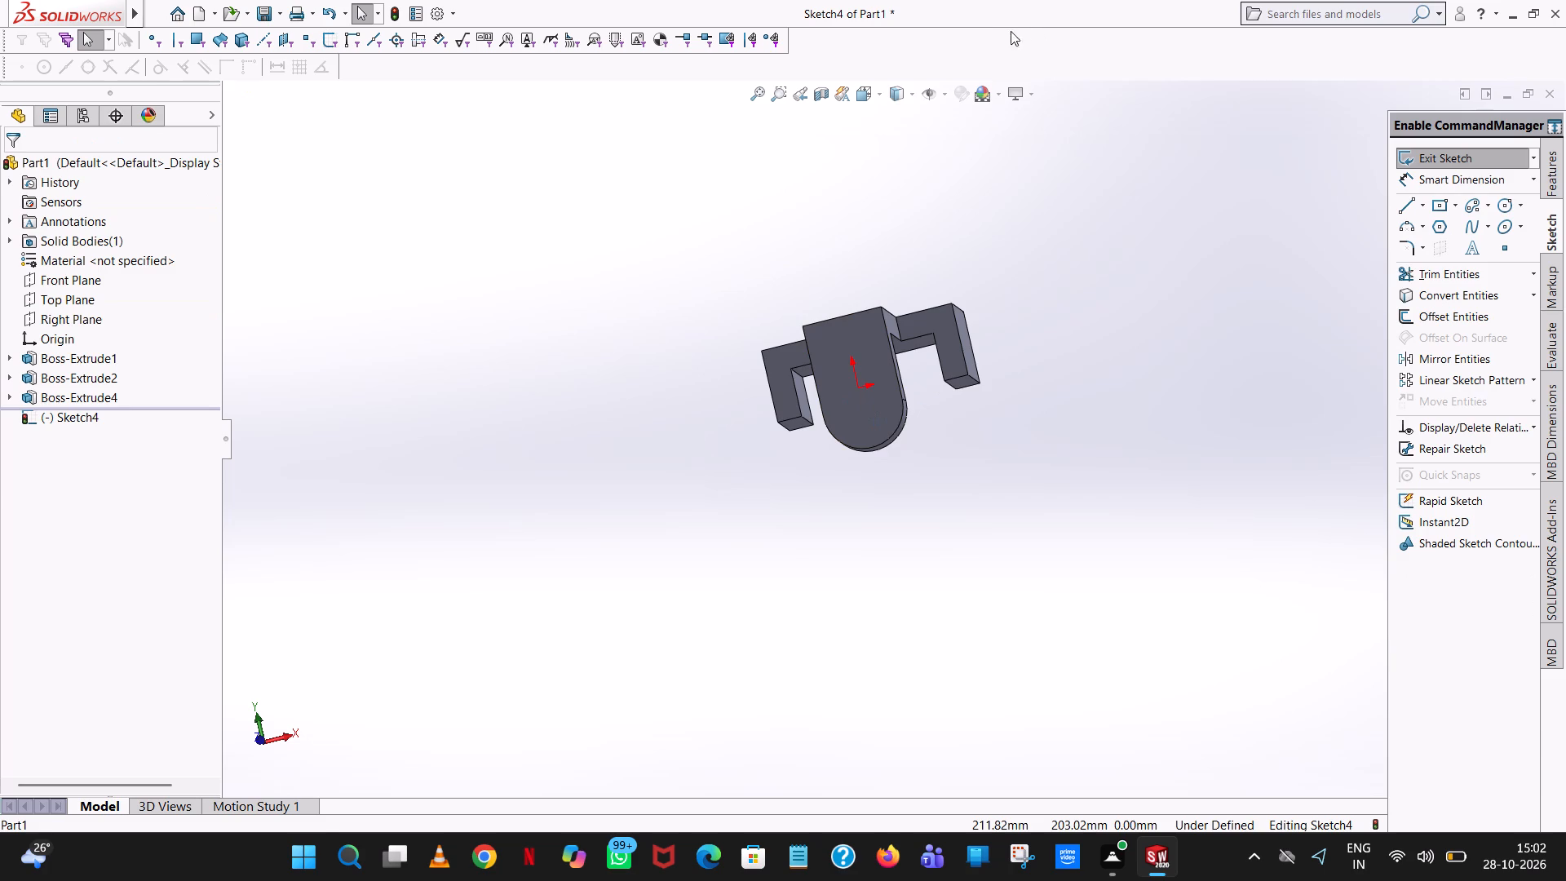
click(882, 91)
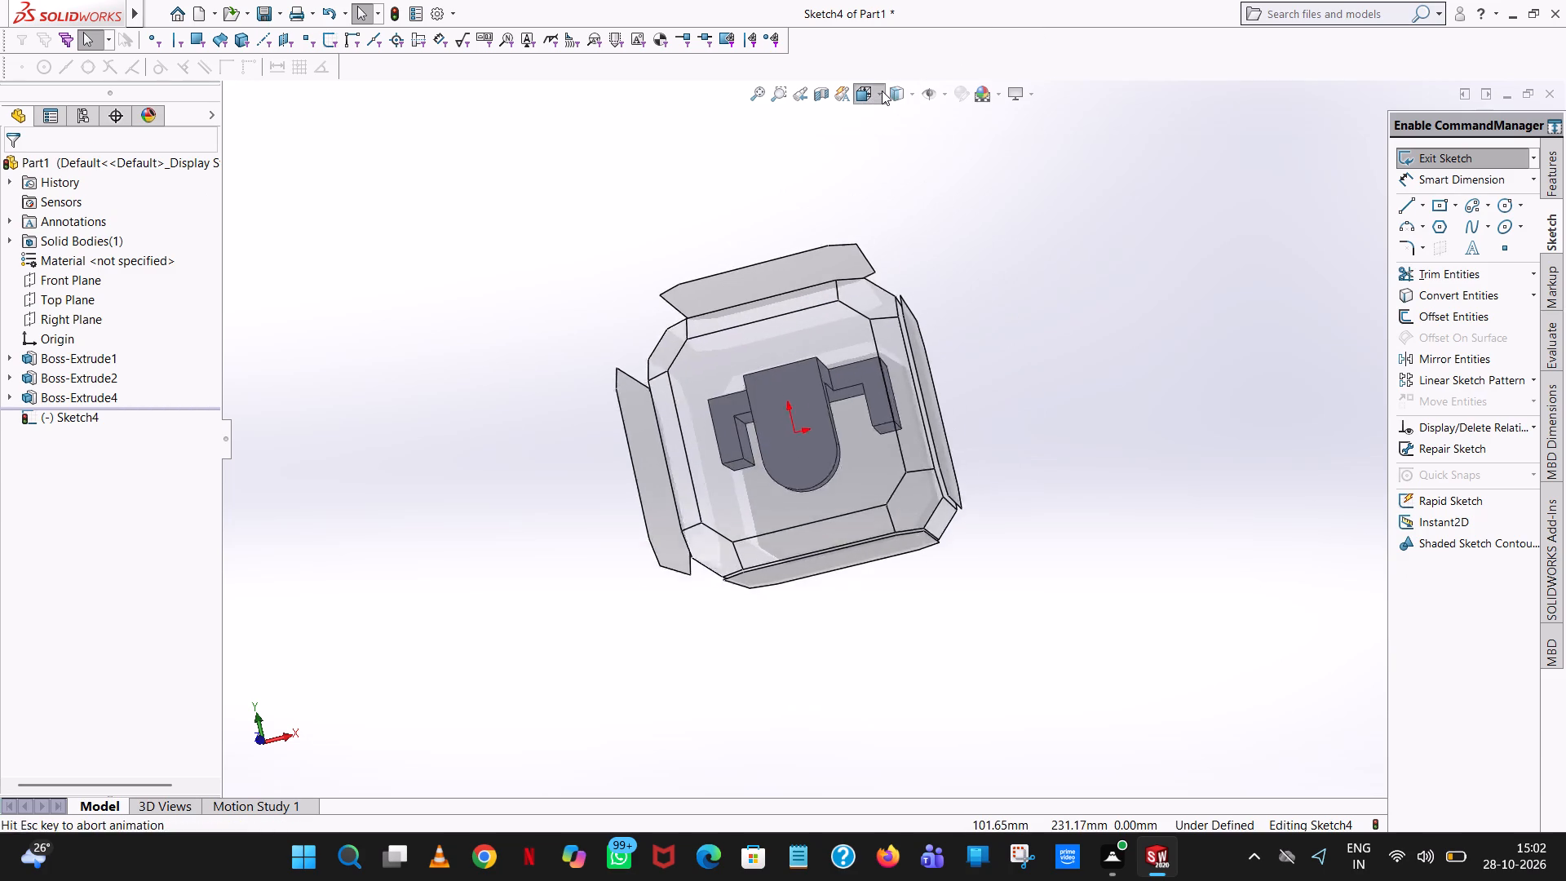
click(956, 189)
scroll(880, 510, down, 2)
click(1502, 202)
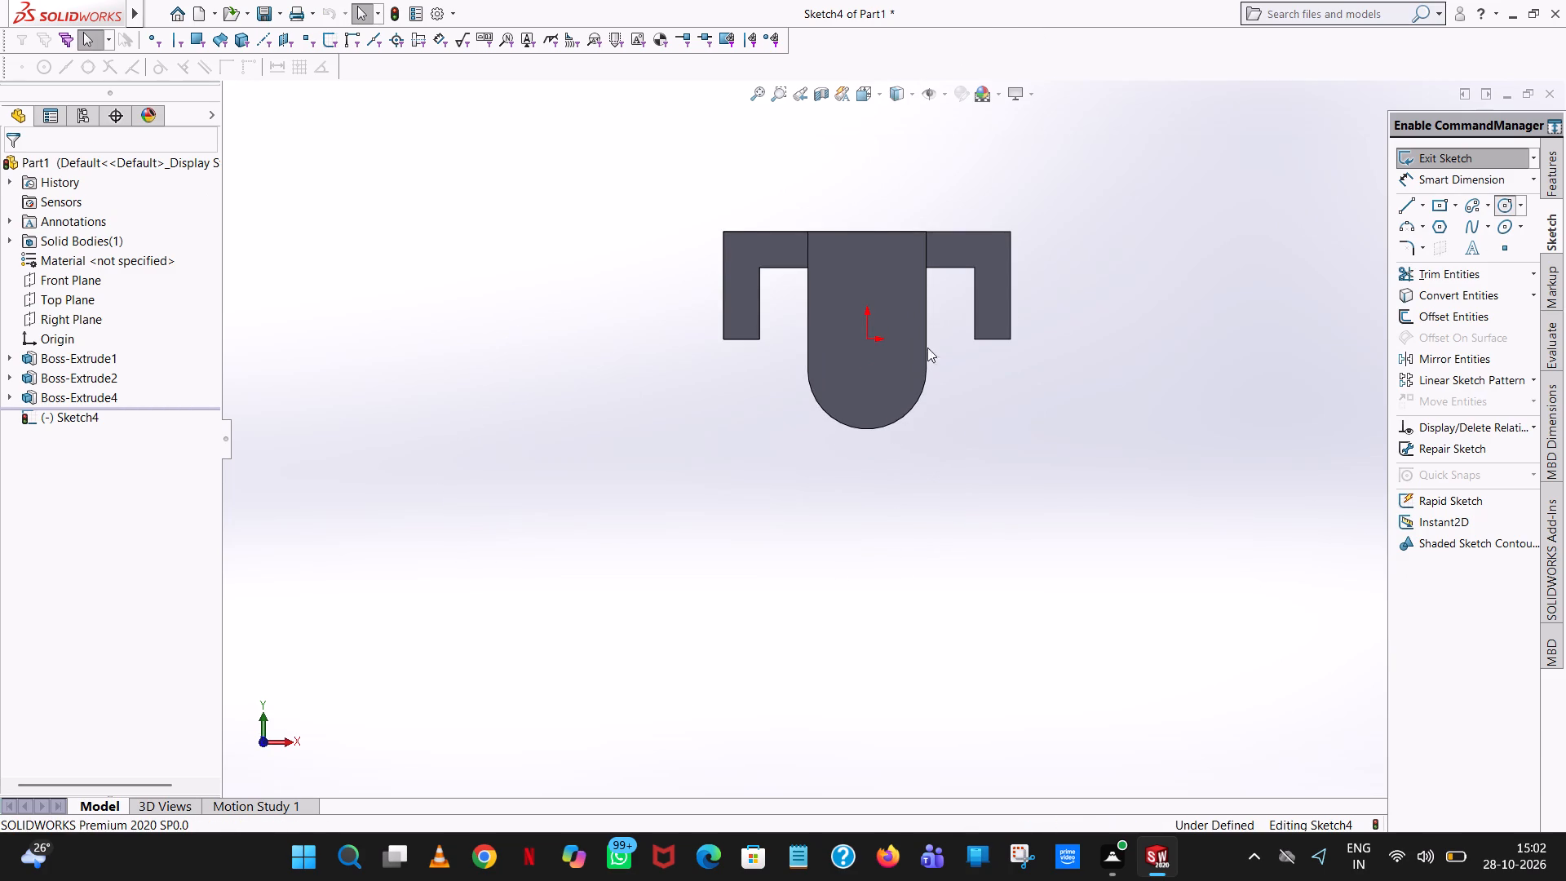
scroll(817, 363, down, 8)
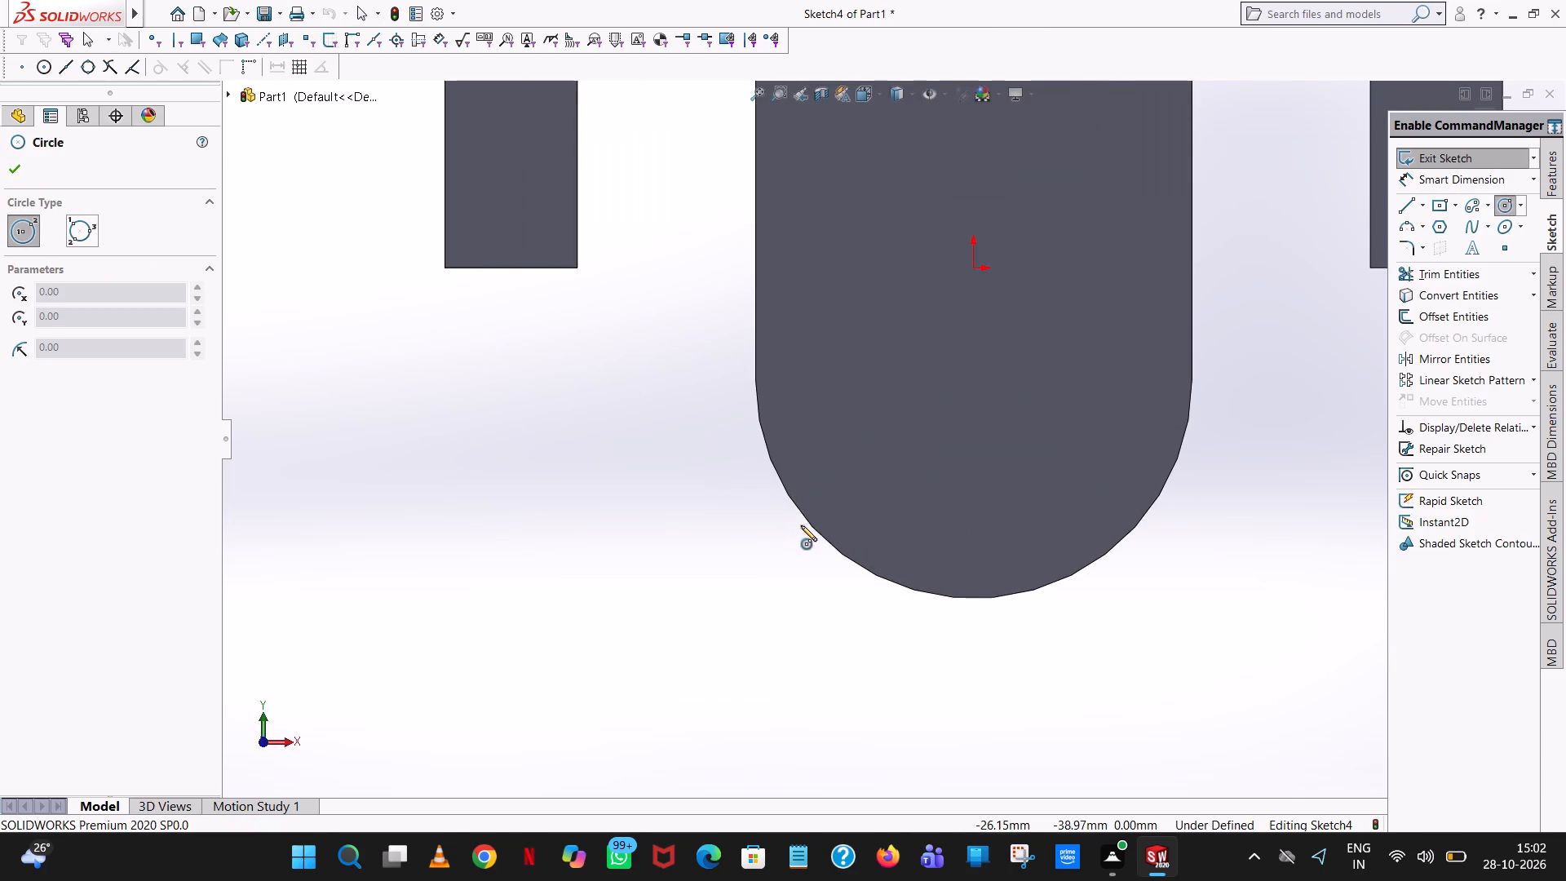
click(975, 378)
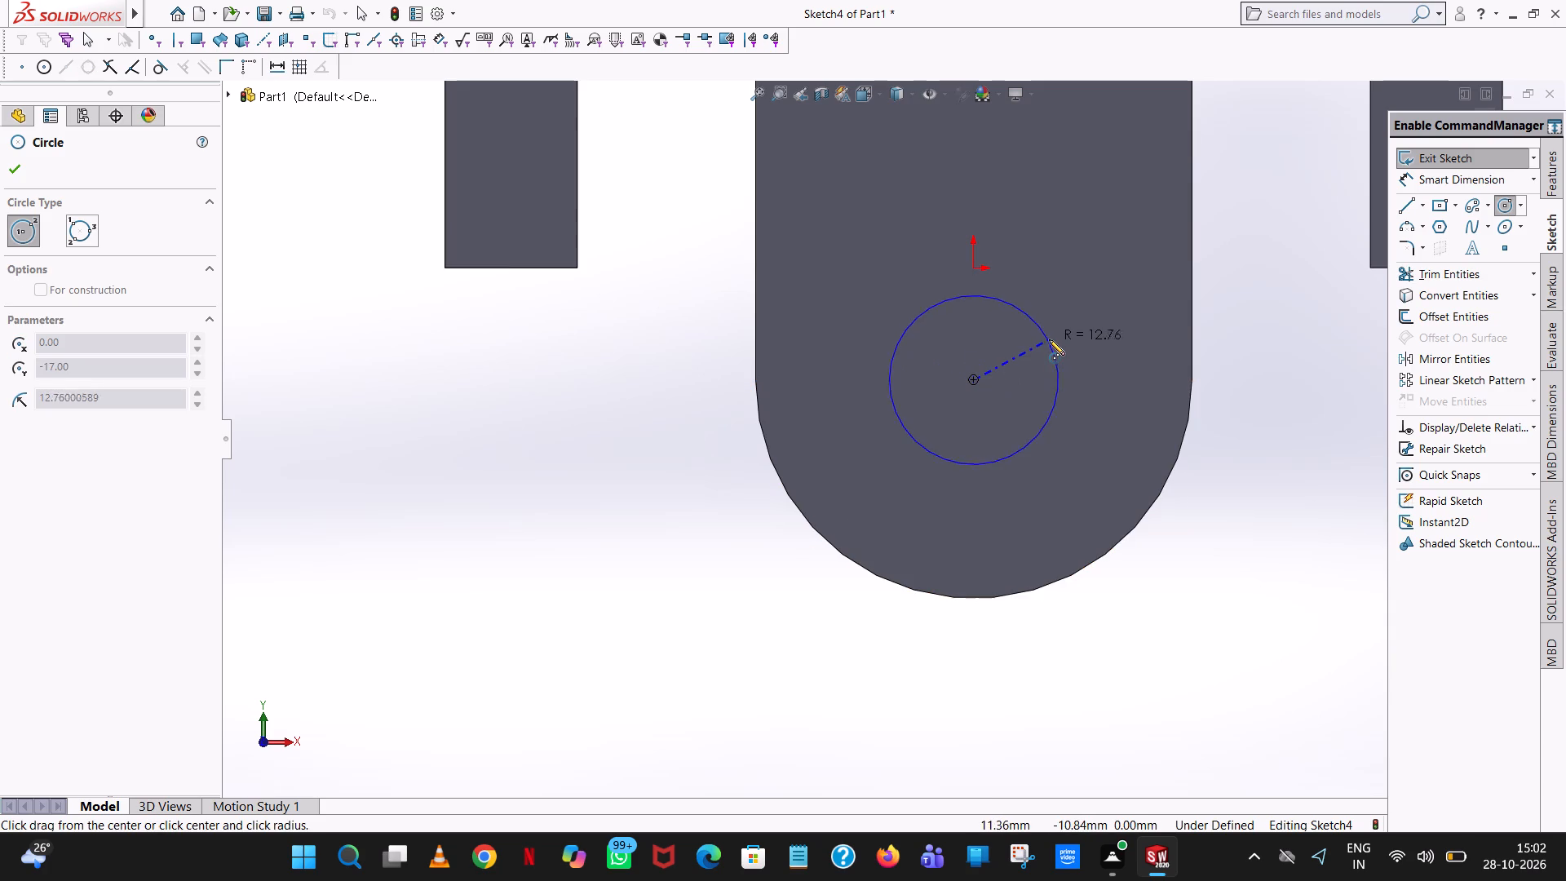
click(1049, 339)
text(15)
key(Return)
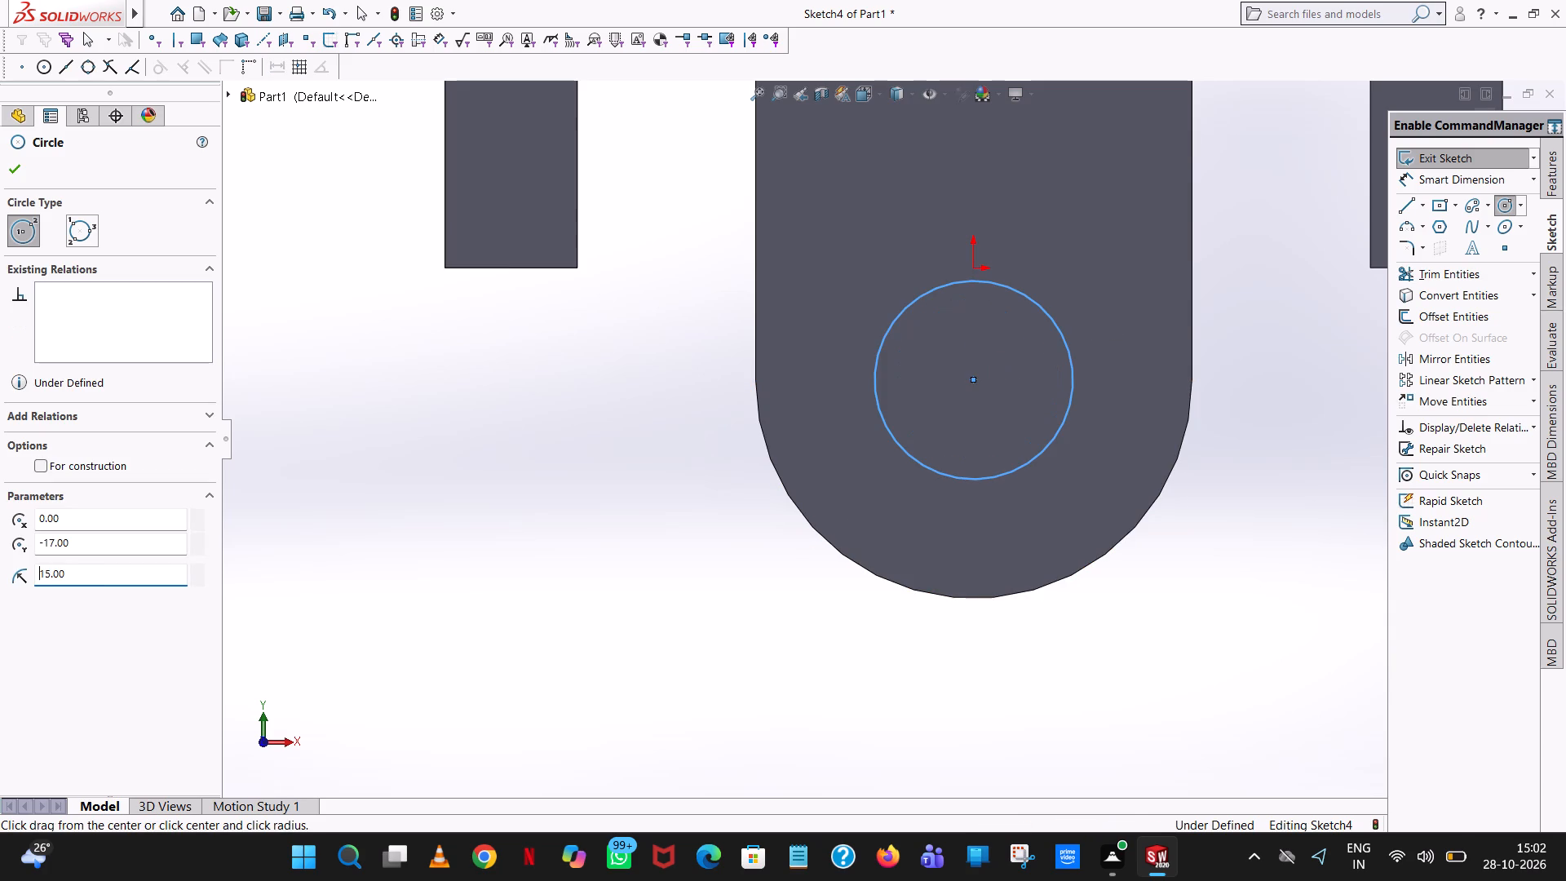
right_click(1049, 339)
click(1095, 355)
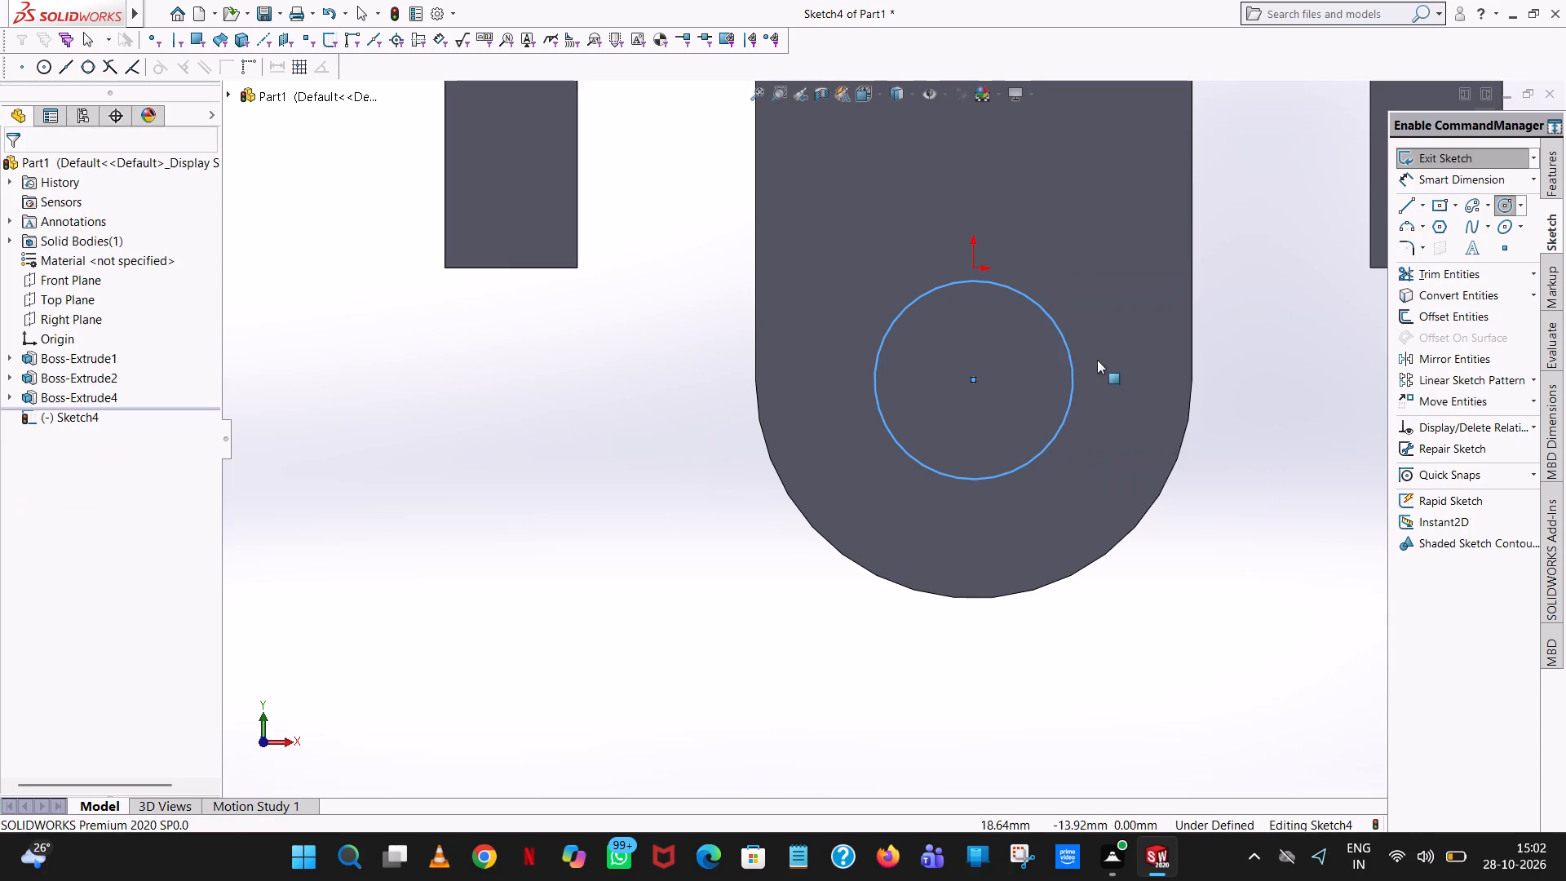
Add a diameter dimension to the circle, placed outside the plate.
click(1444, 178)
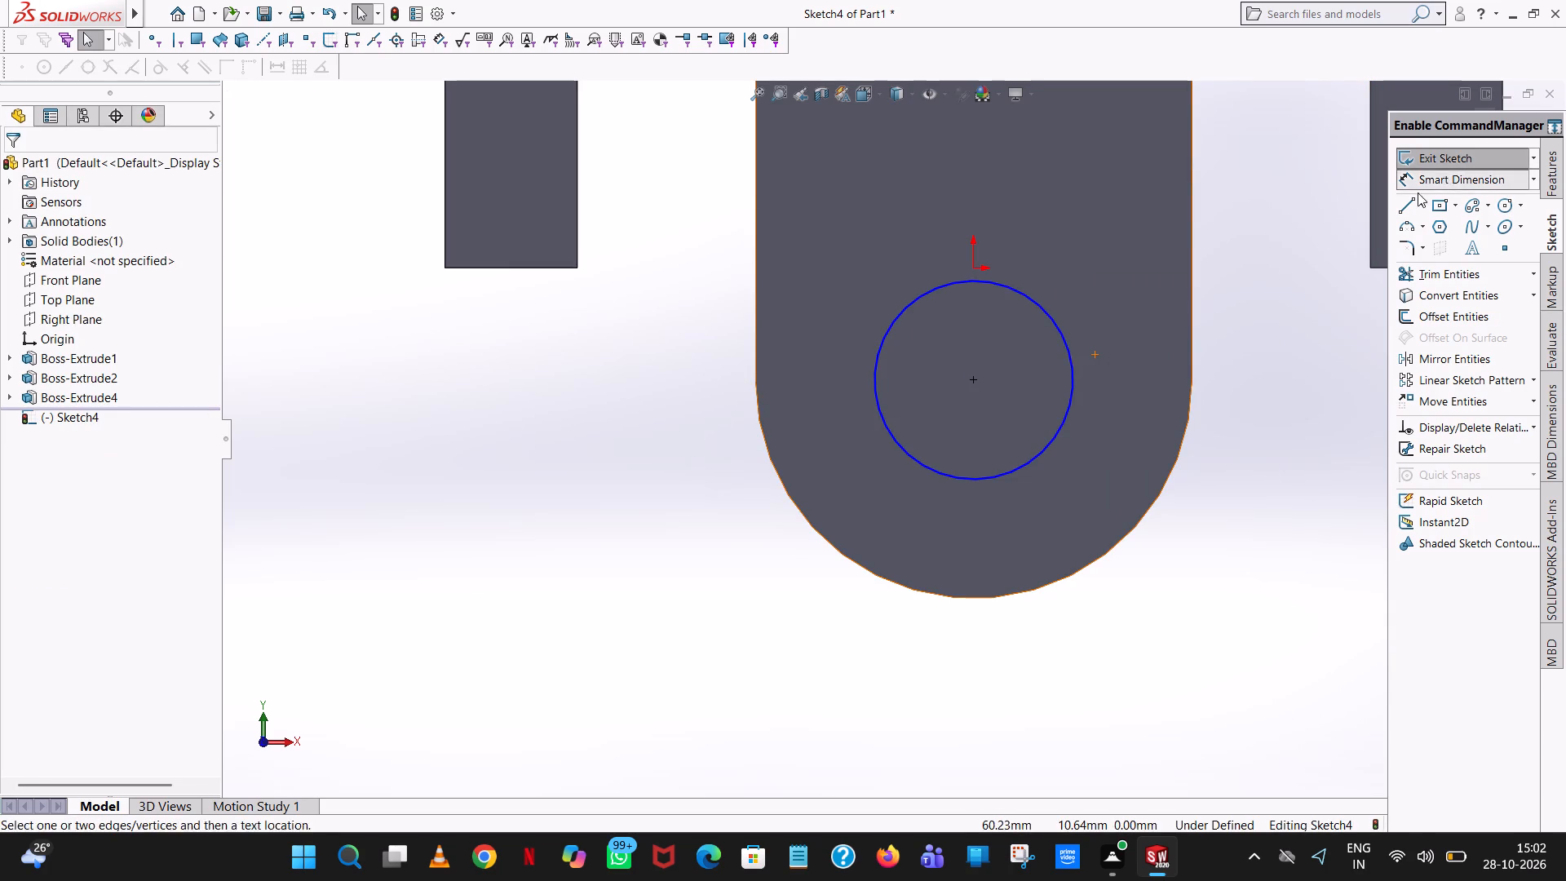
click(987, 479)
click(596, 604)
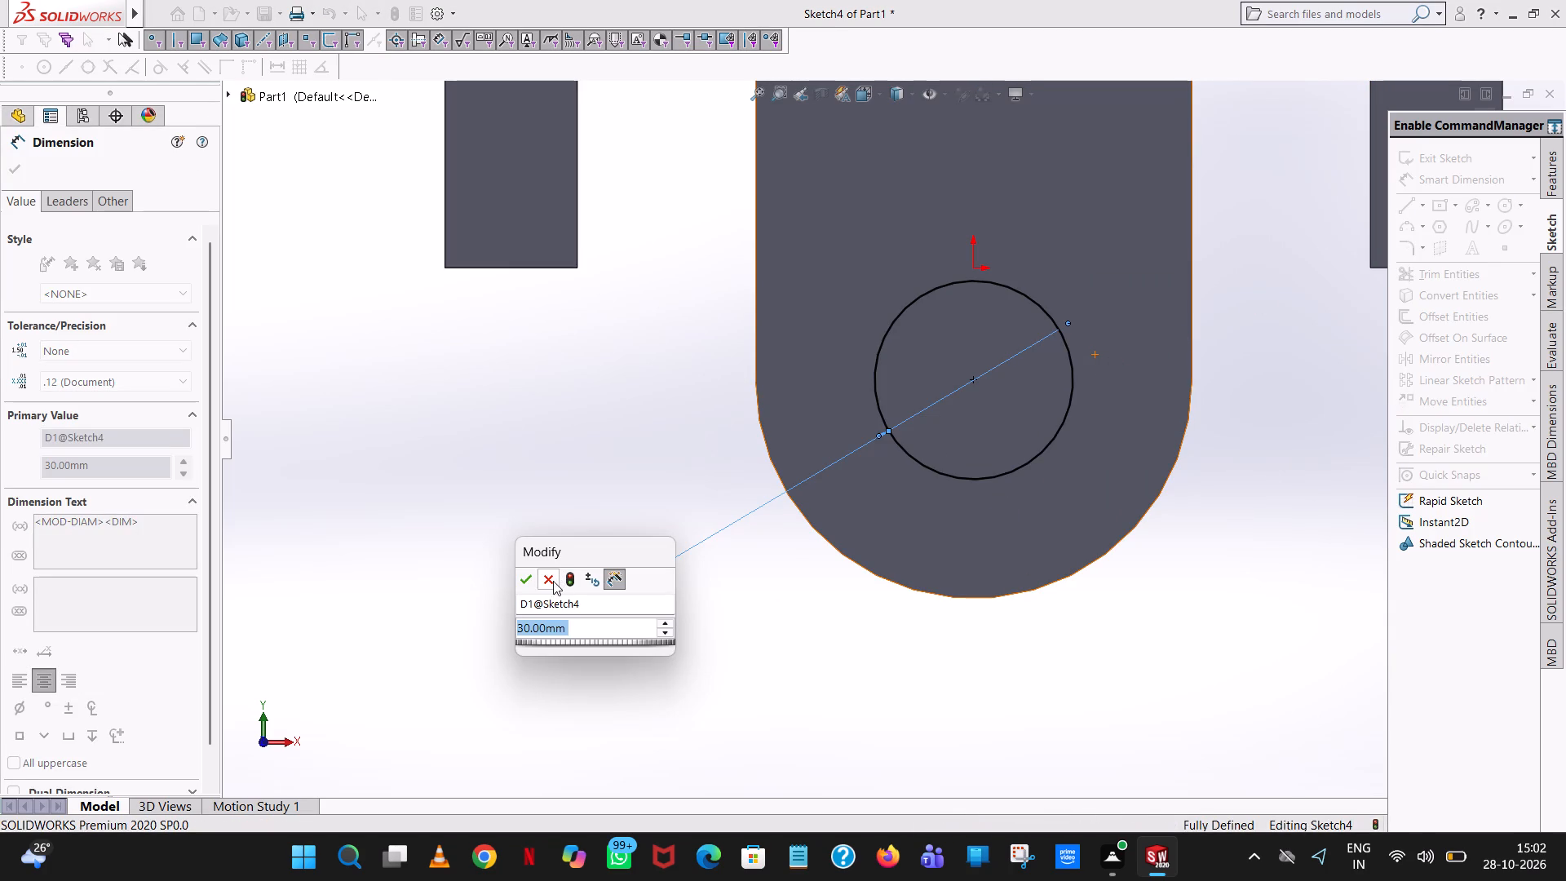
click(528, 574)
click(635, 384)
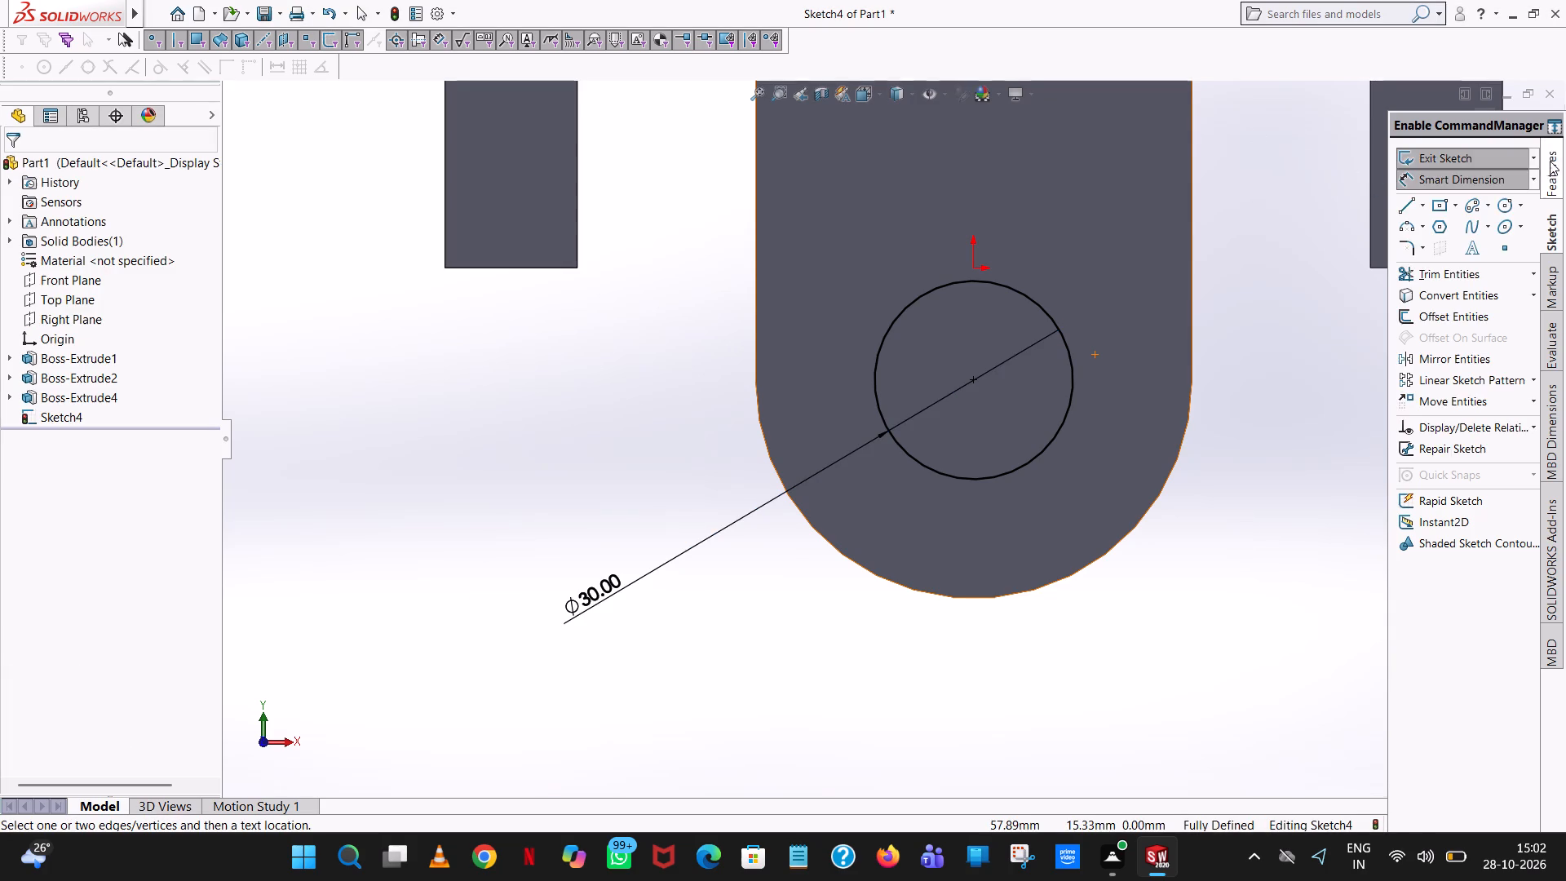
Cut the circle backward through the hanging plate as a blind extruded cut 215 mm deep.
click(1551, 158)
click(1413, 267)
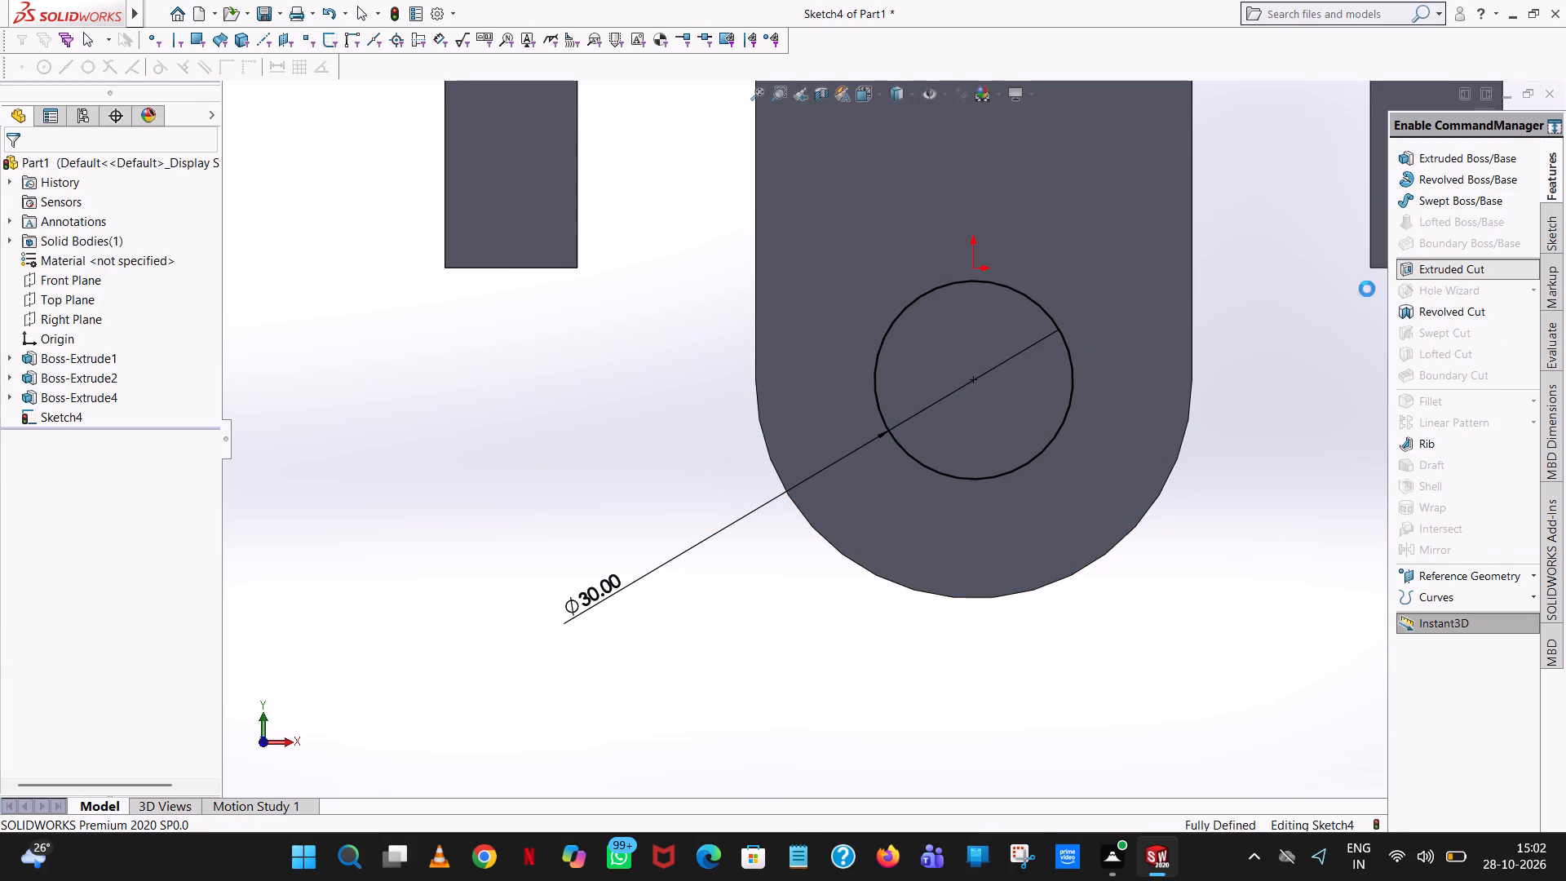
scroll(1139, 330, up, 8)
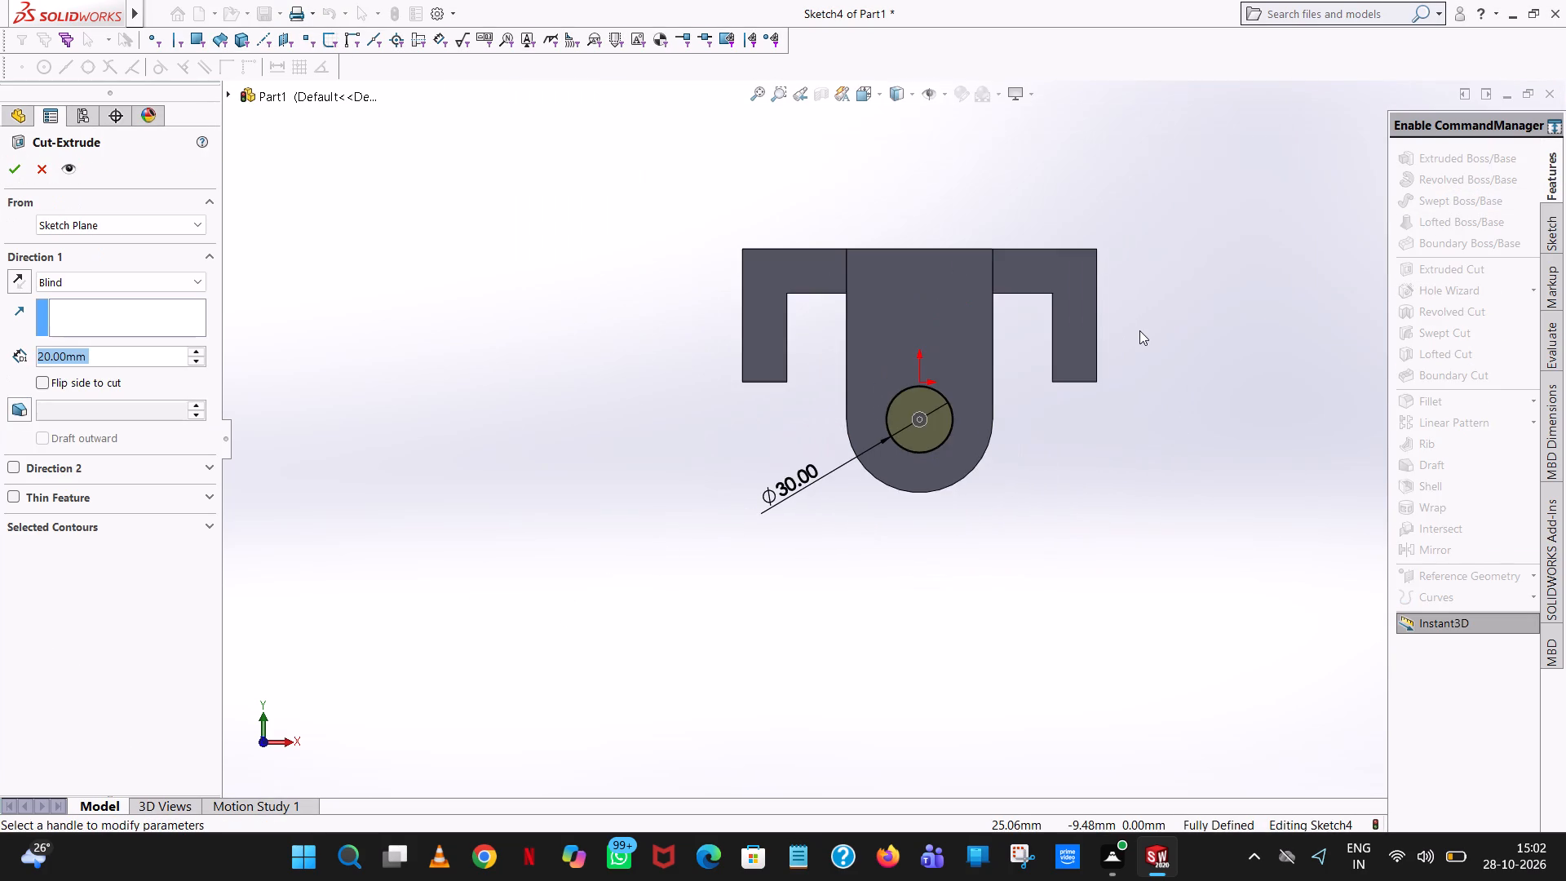
scroll(1139, 330, up, 2)
middle_drag(1034, 408, 860, 397)
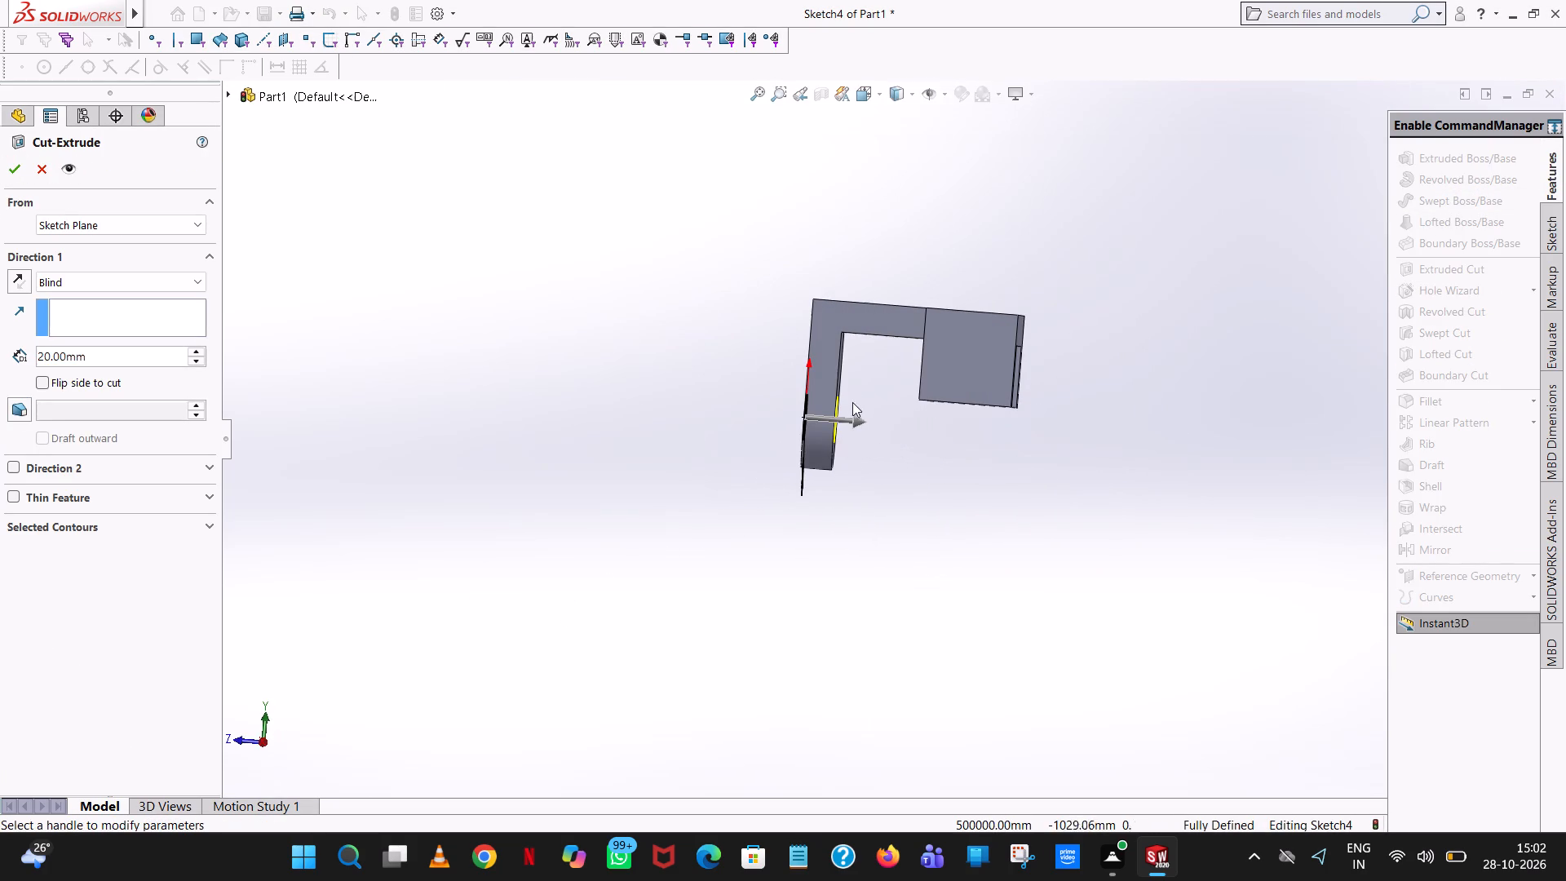
drag(865, 421, 1139, 416)
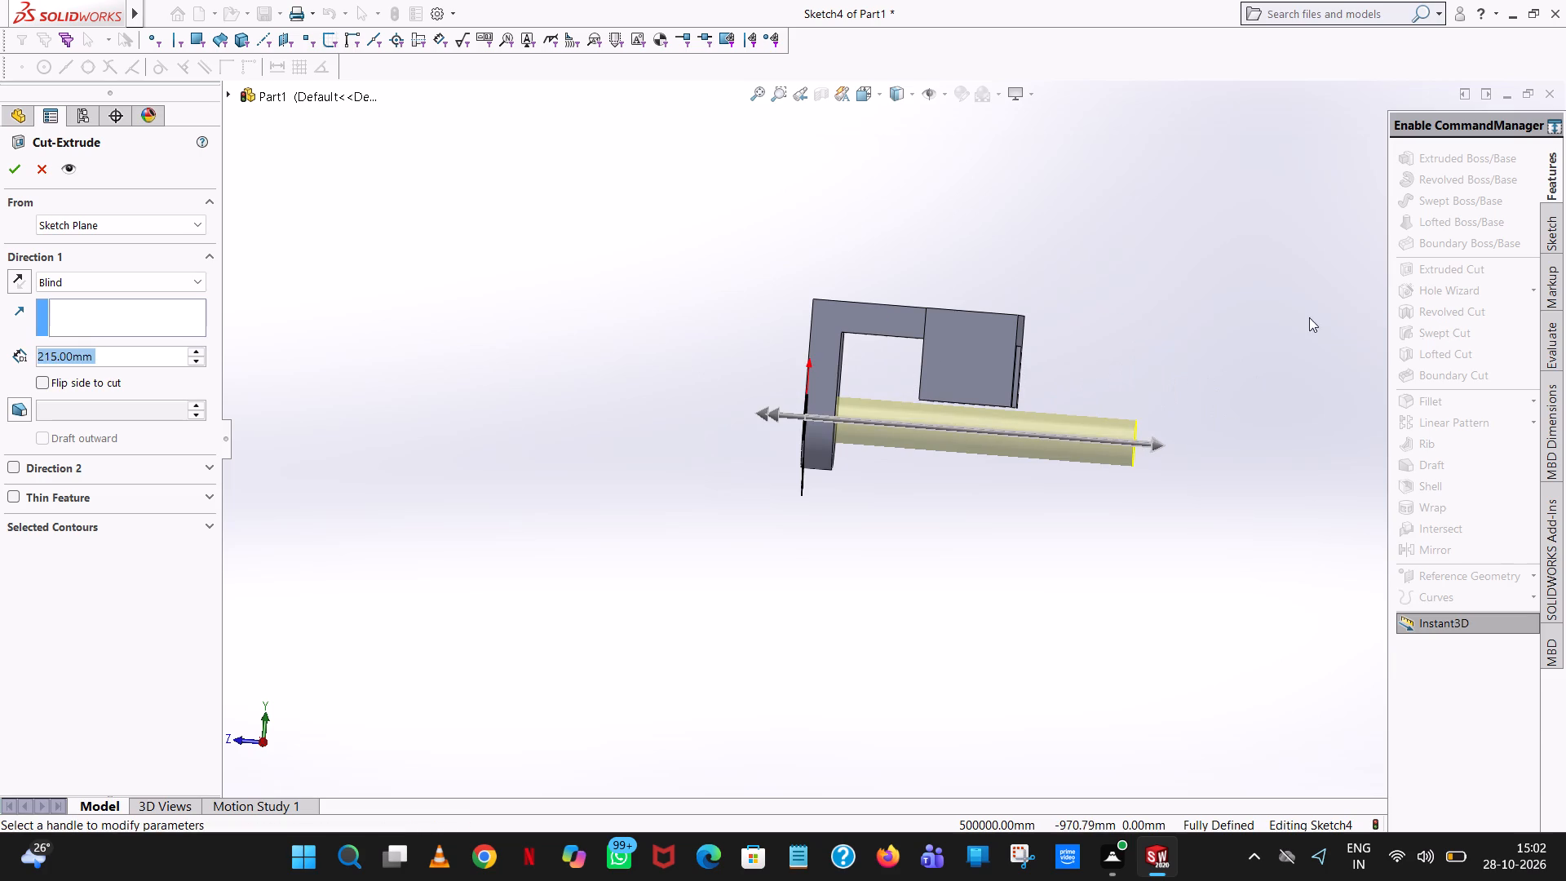
click(11, 167)
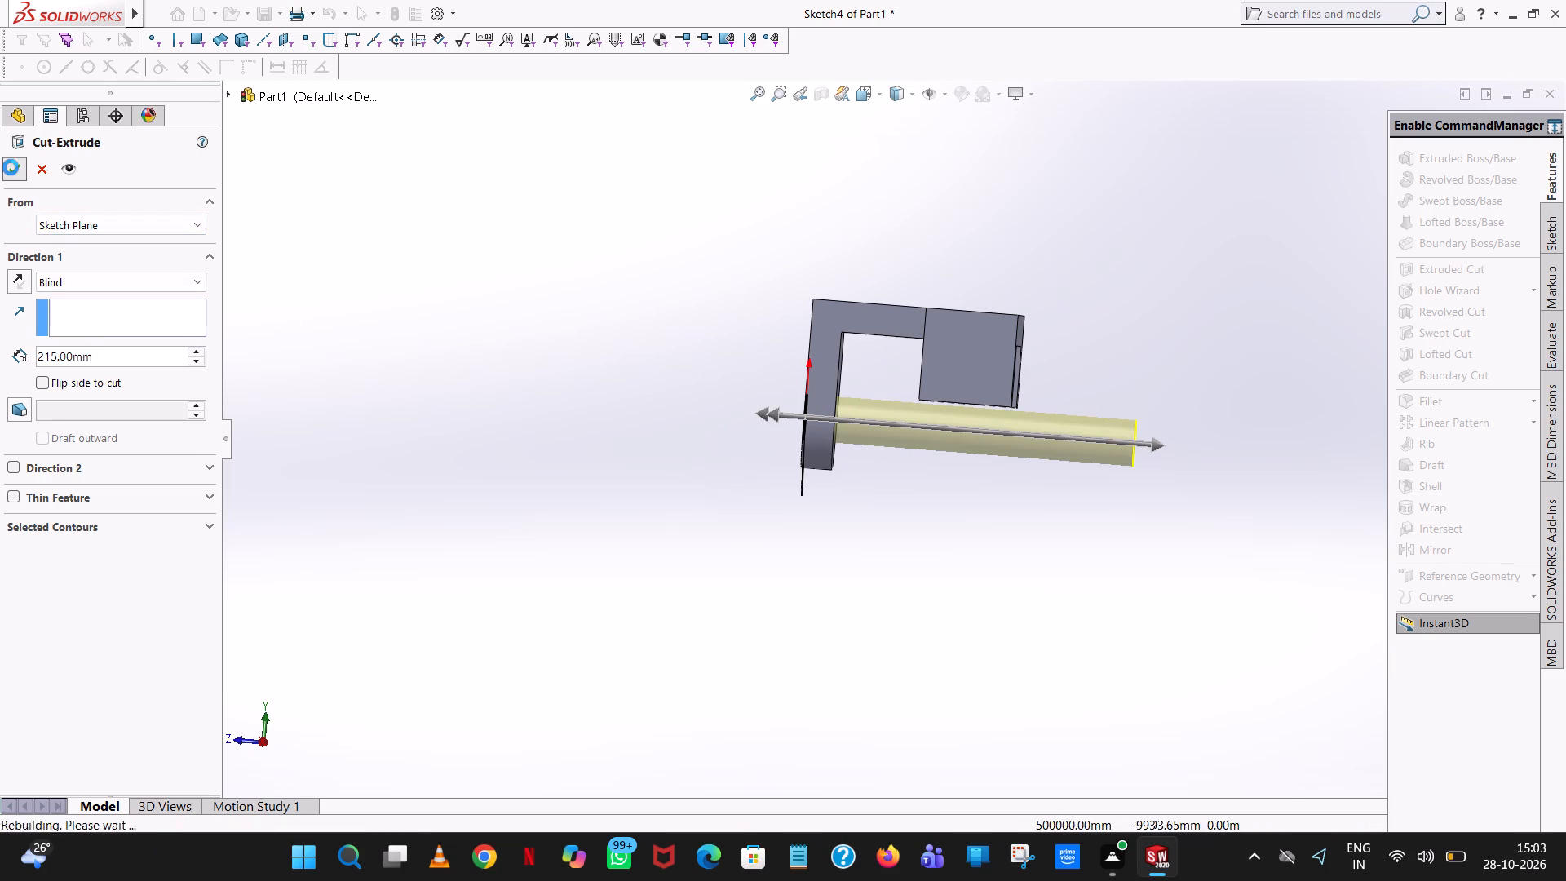
click(420, 311)
Start a boss sketch on the block's back face and draw a 45 mm horizontal line from the top edge's midpoint along that edge.
scroll(559, 353, up, 1)
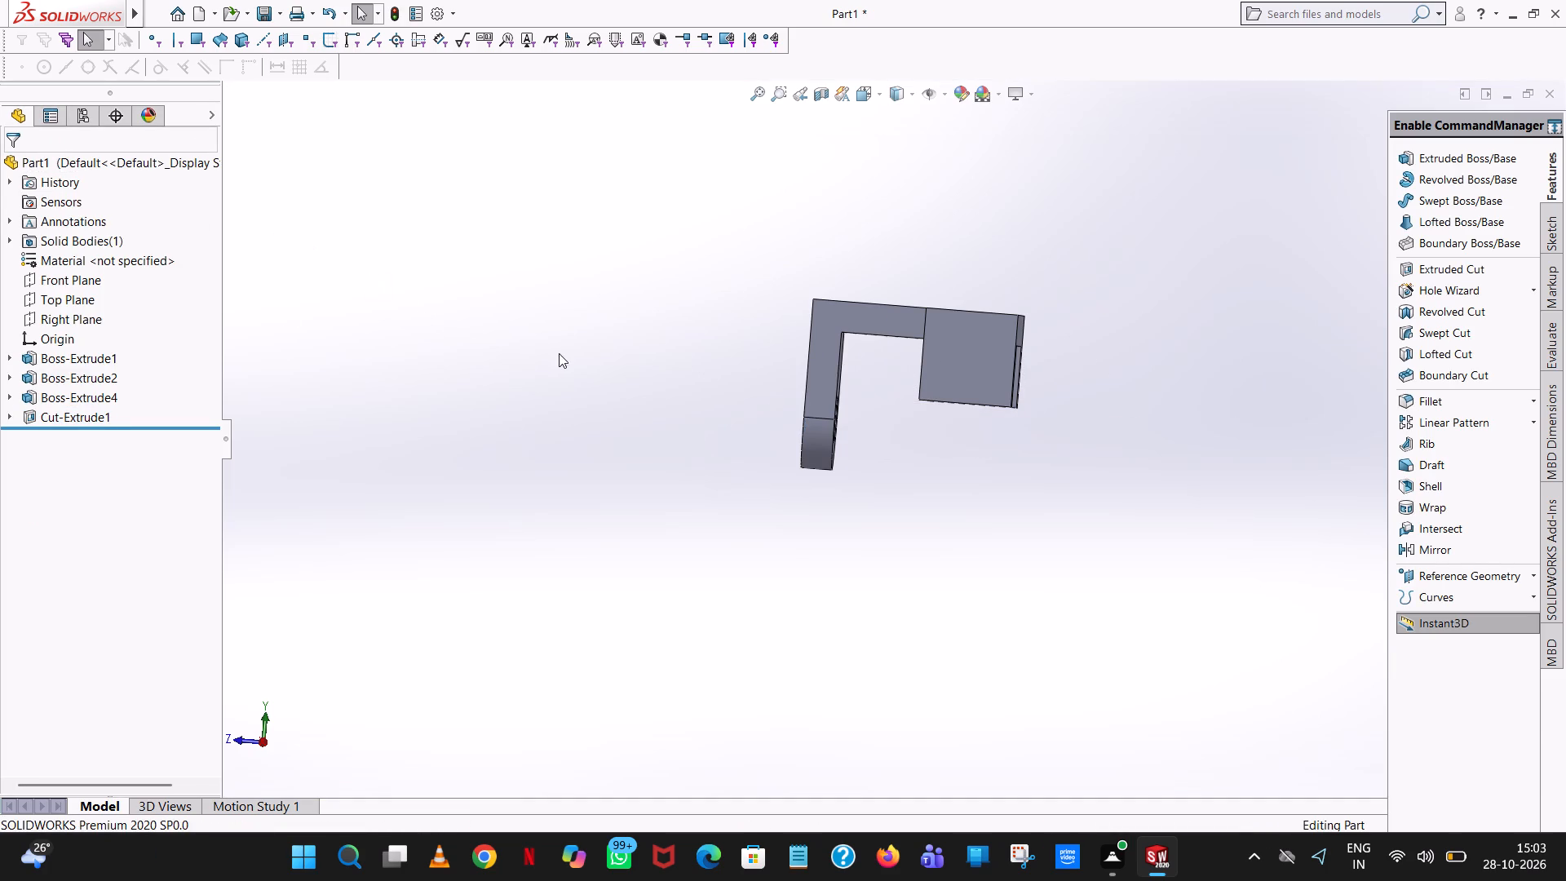
middle_drag(559, 353, 715, 453)
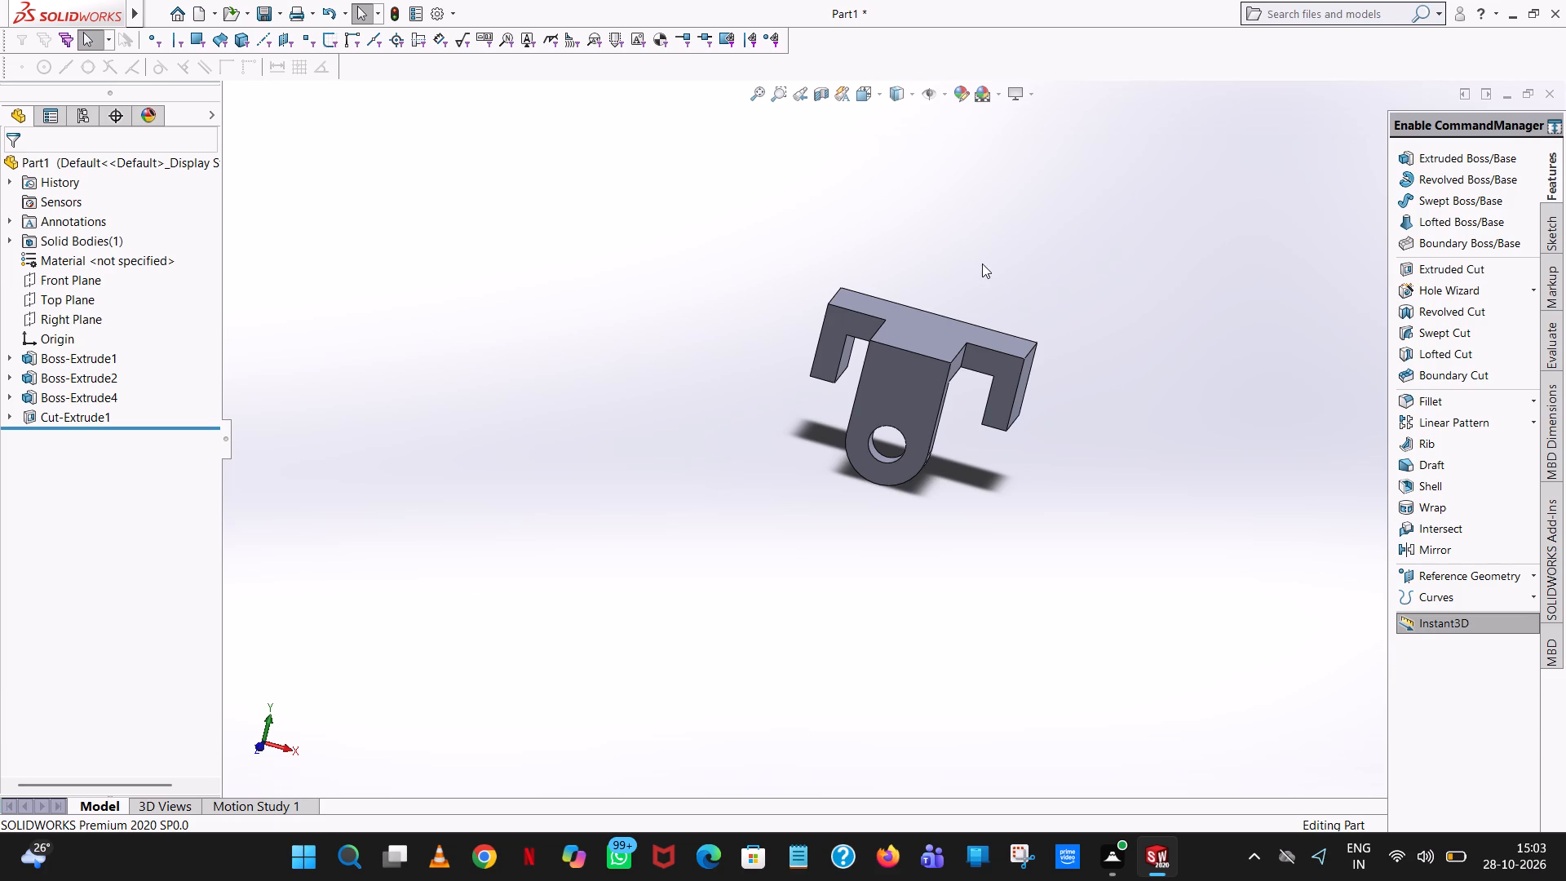
middle_drag(1006, 258, 812, 221)
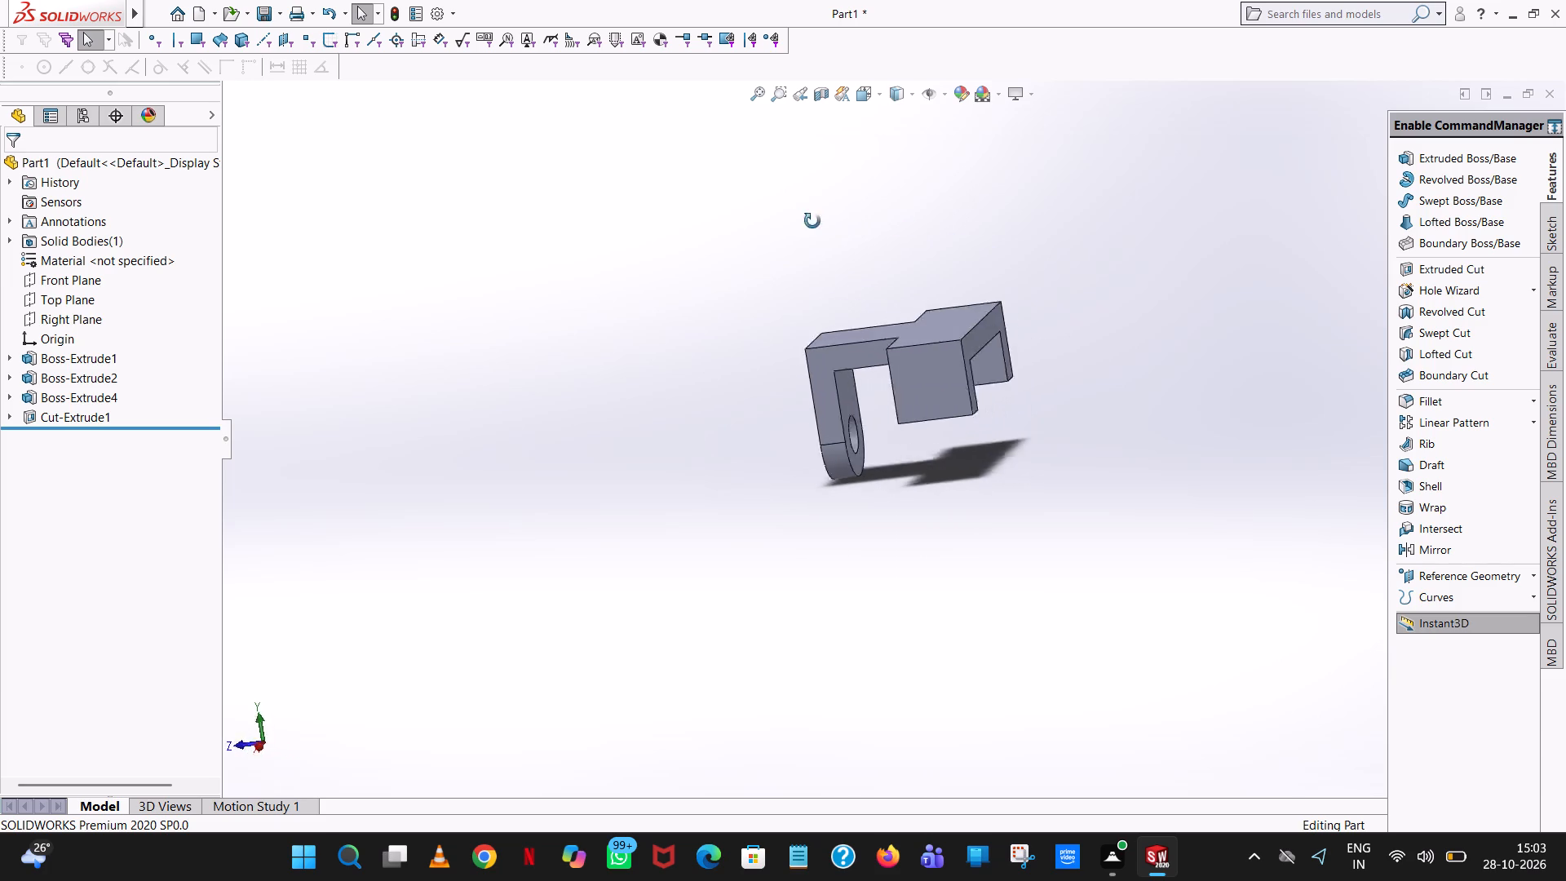
middle_drag(812, 221, 686, 278)
scroll(686, 278, up, 1)
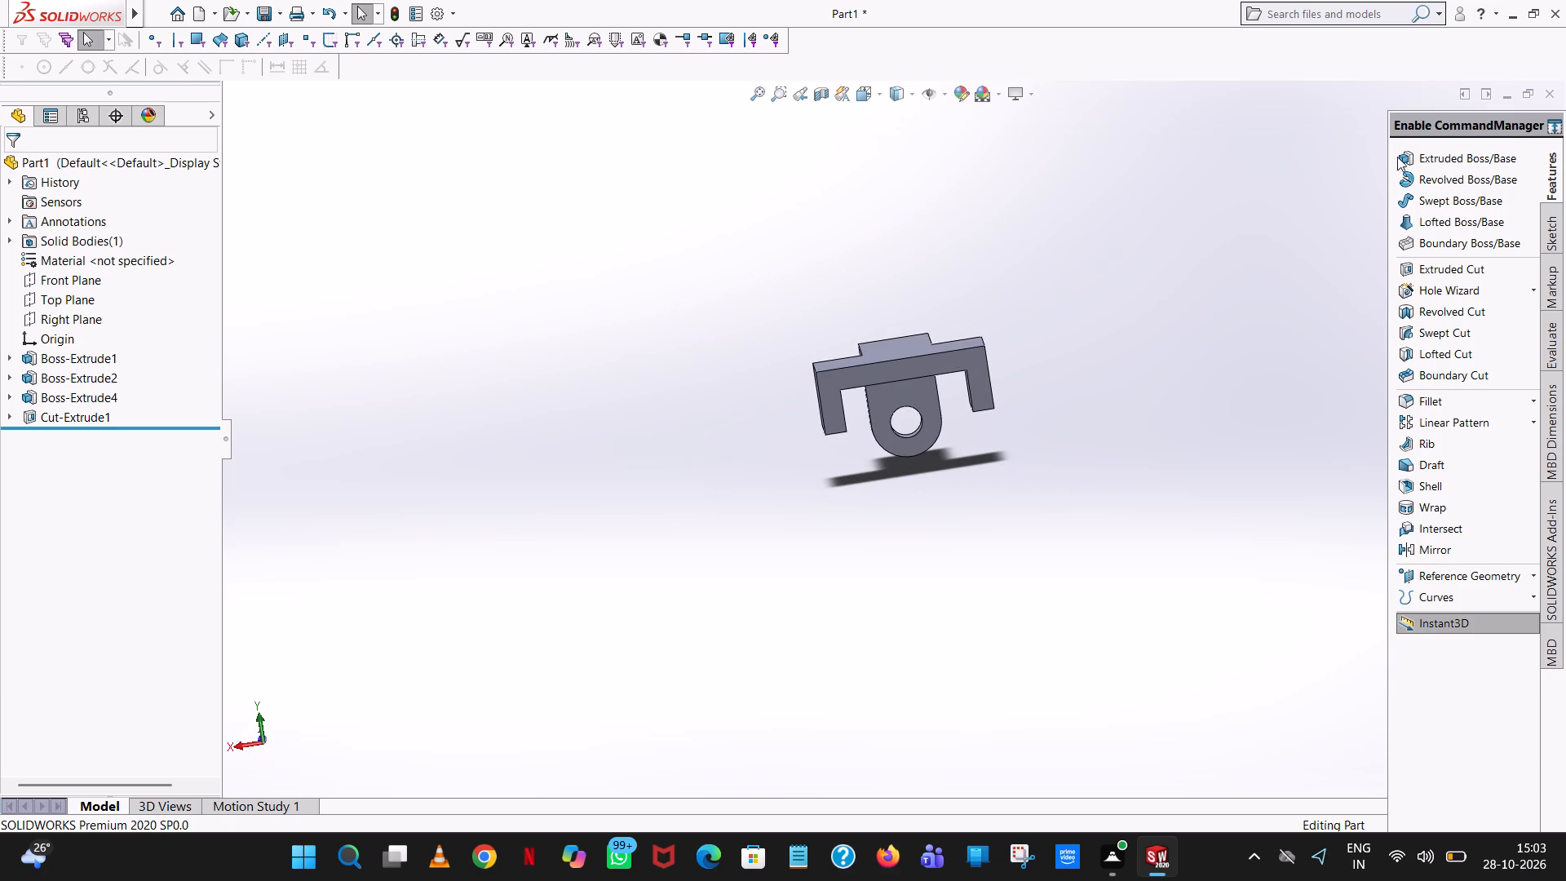
click(1437, 152)
scroll(981, 374, down, 8)
click(610, 418)
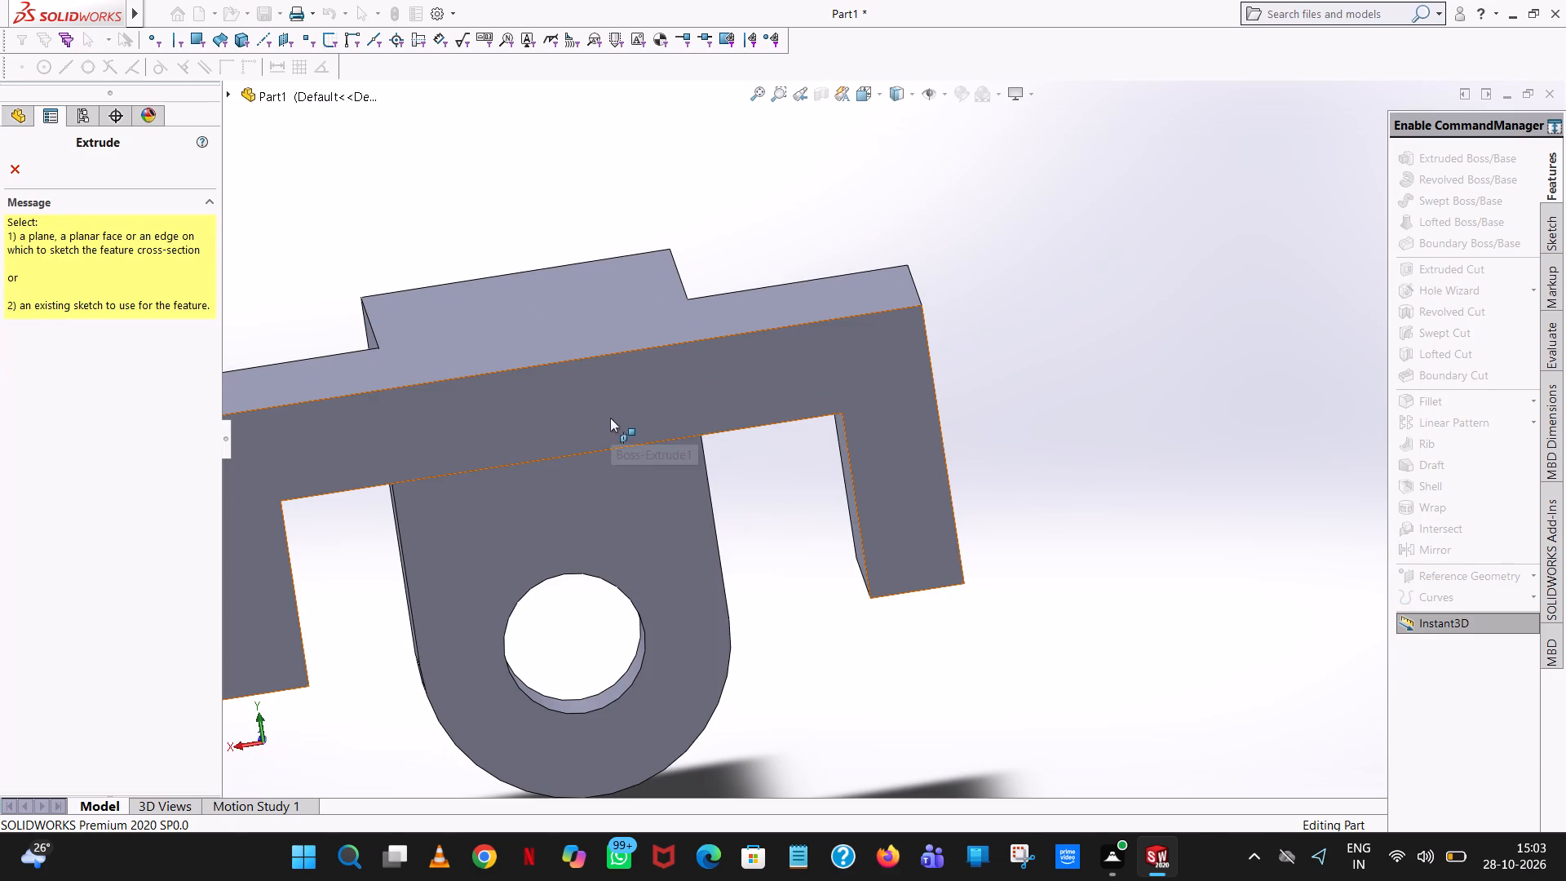
click(881, 94)
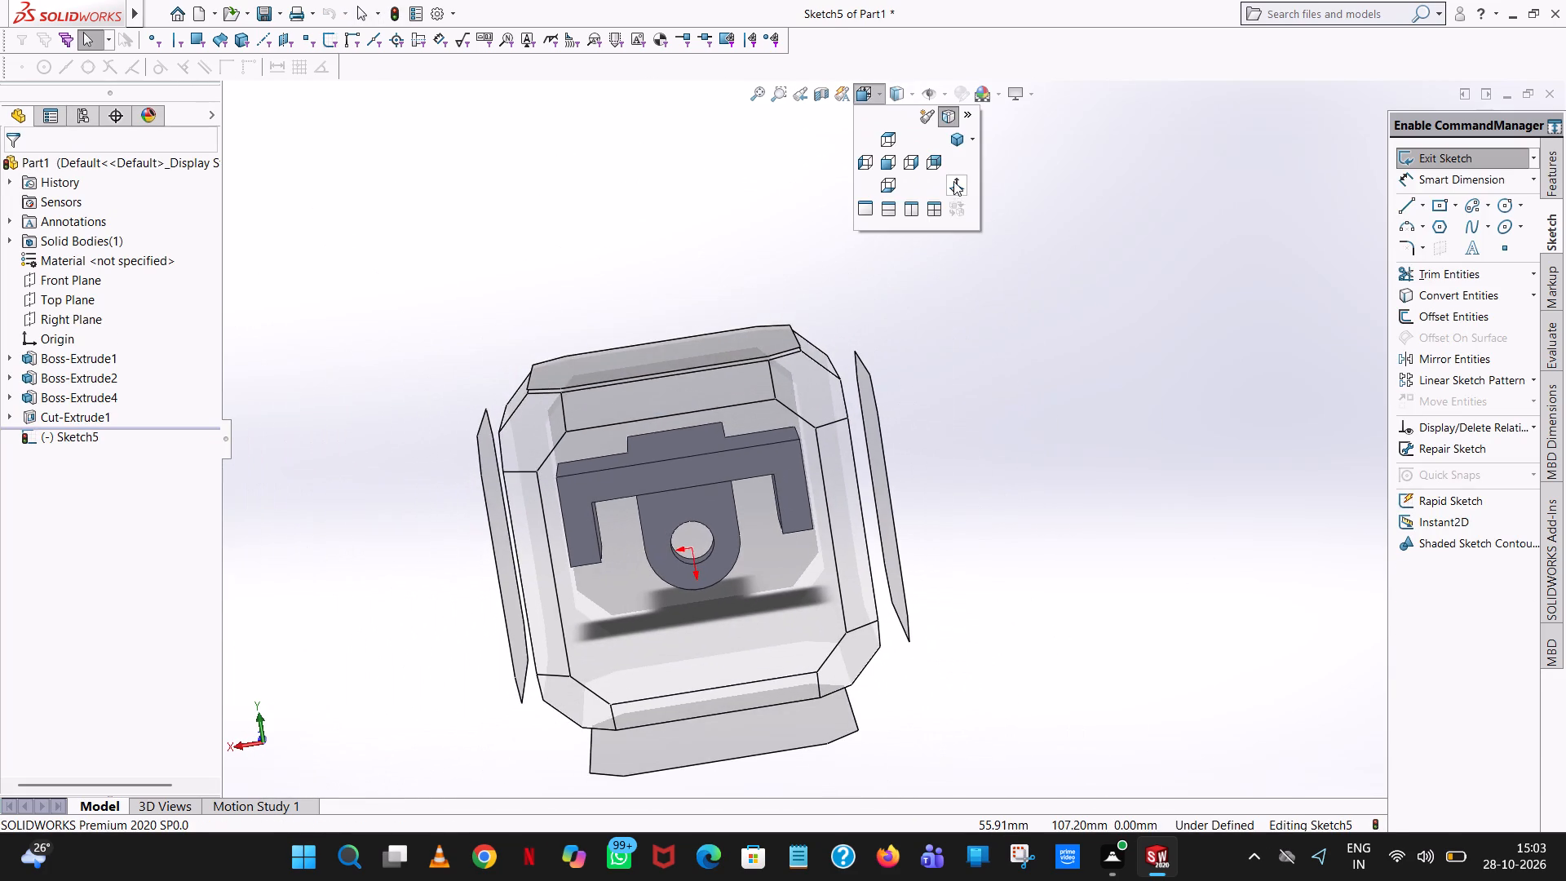
click(953, 181)
click(1406, 210)
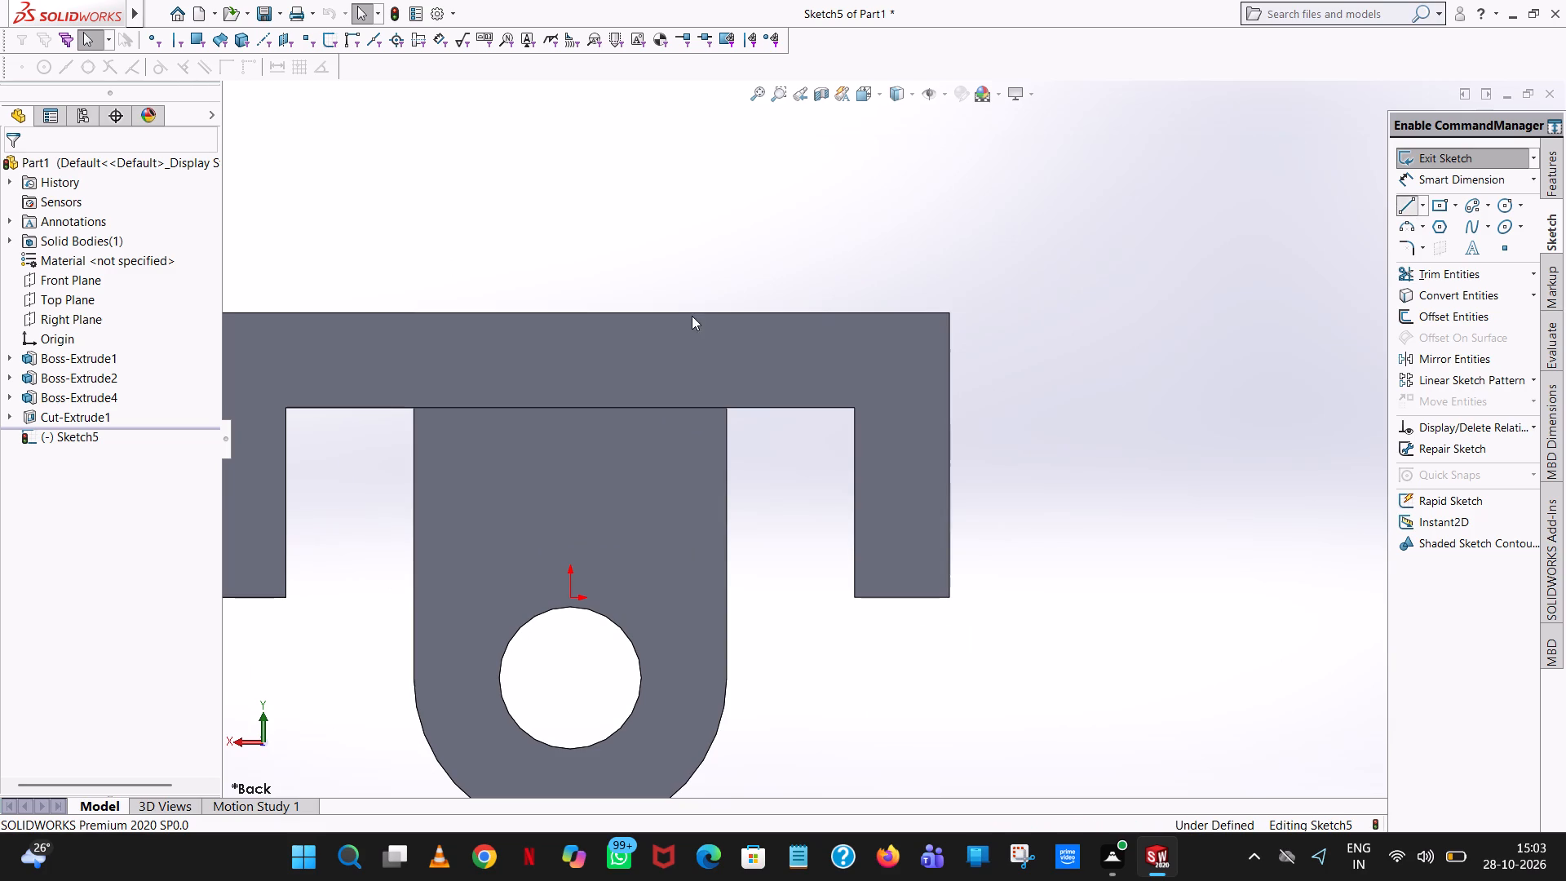
click(568, 313)
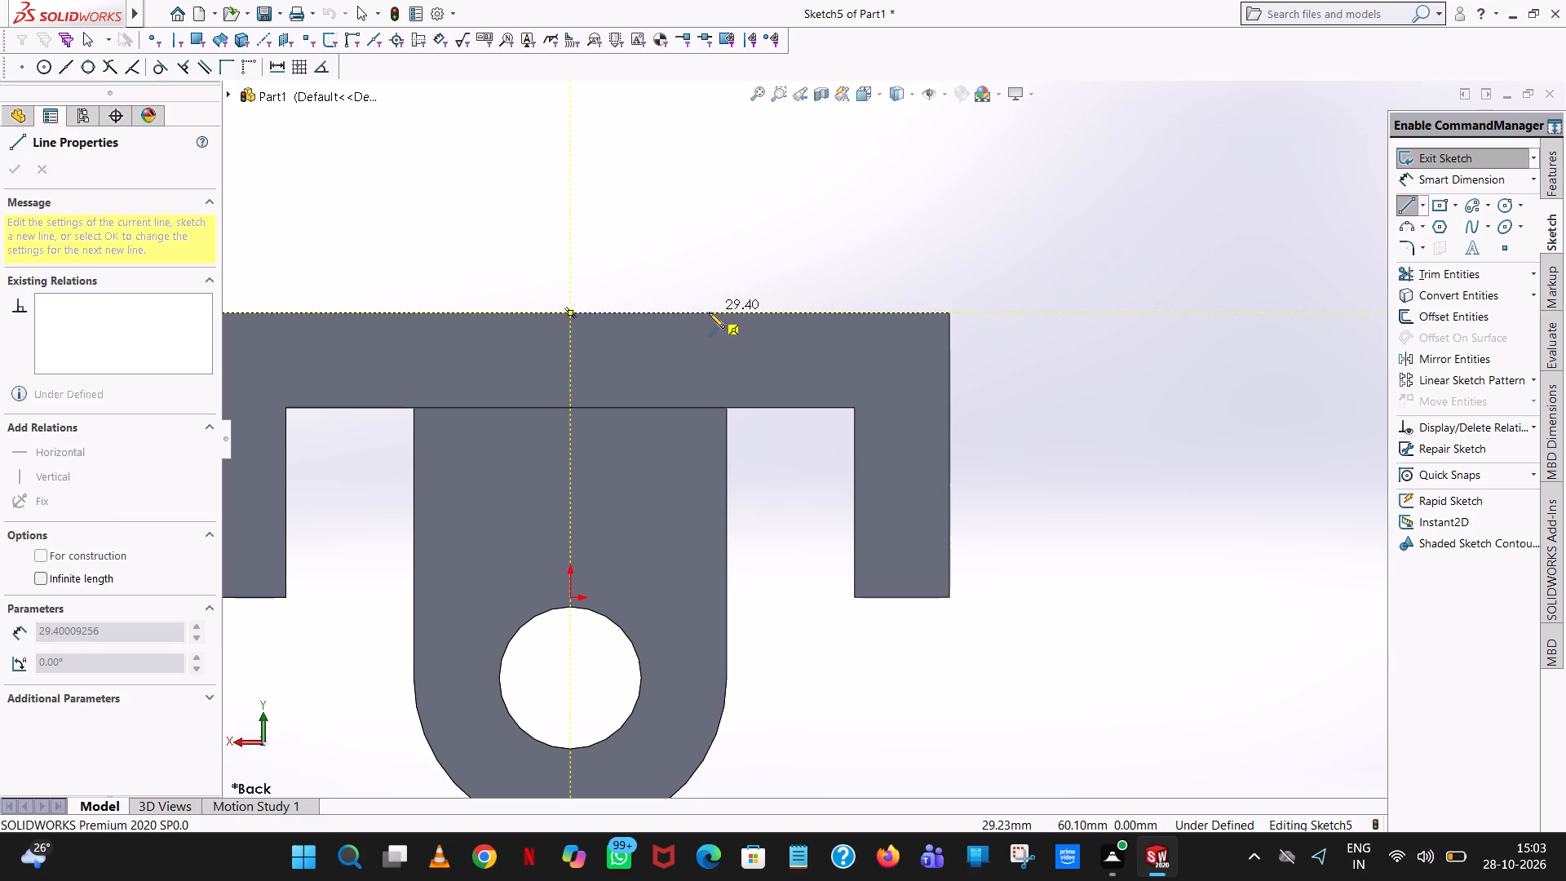
click(709, 312)
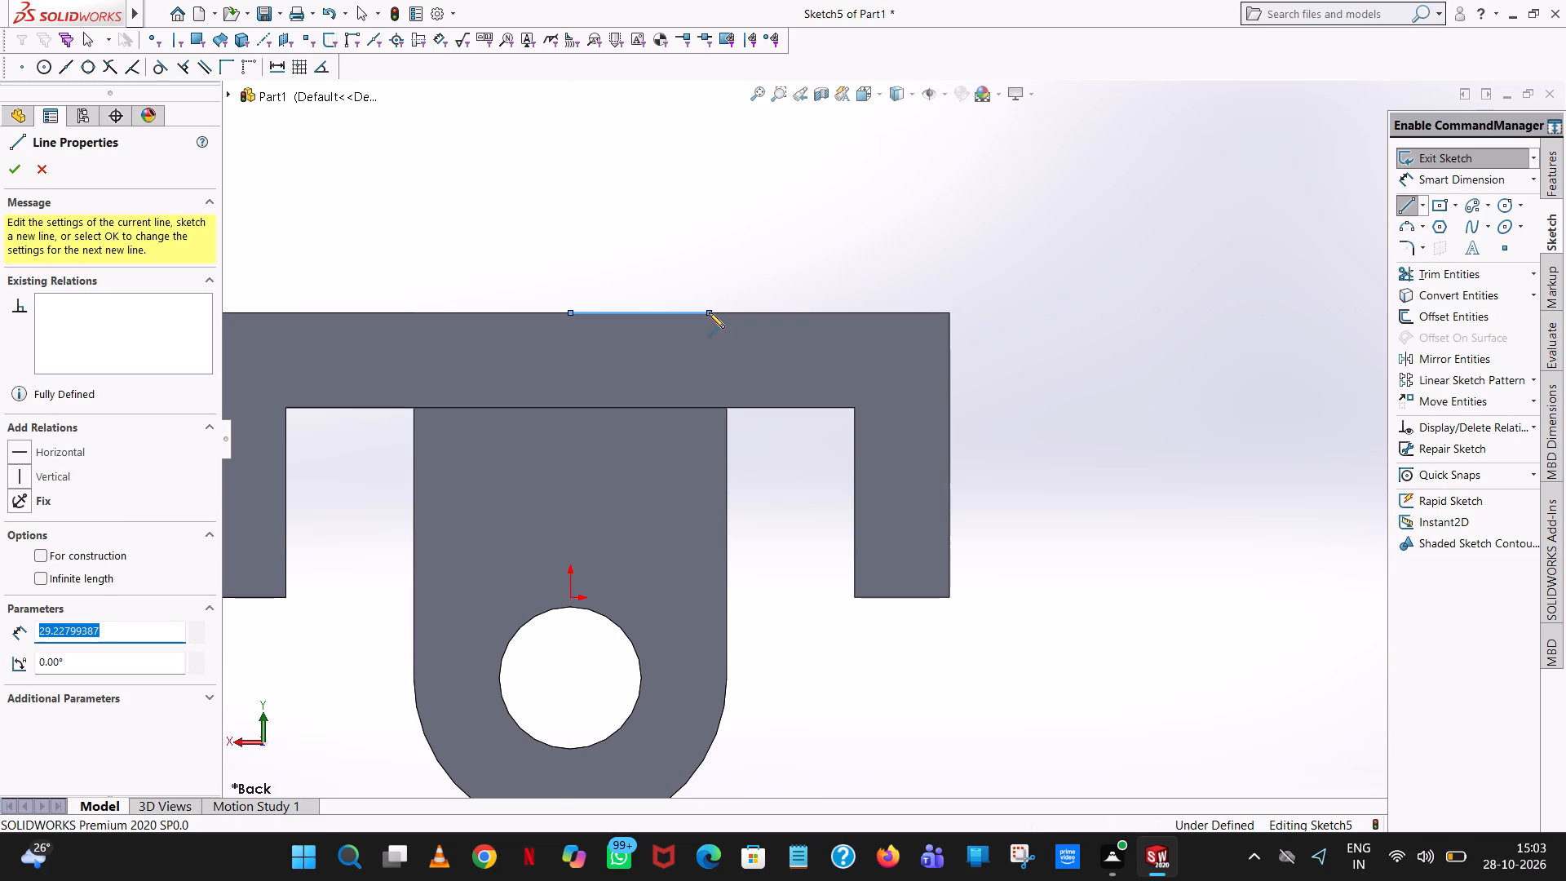
text(45)
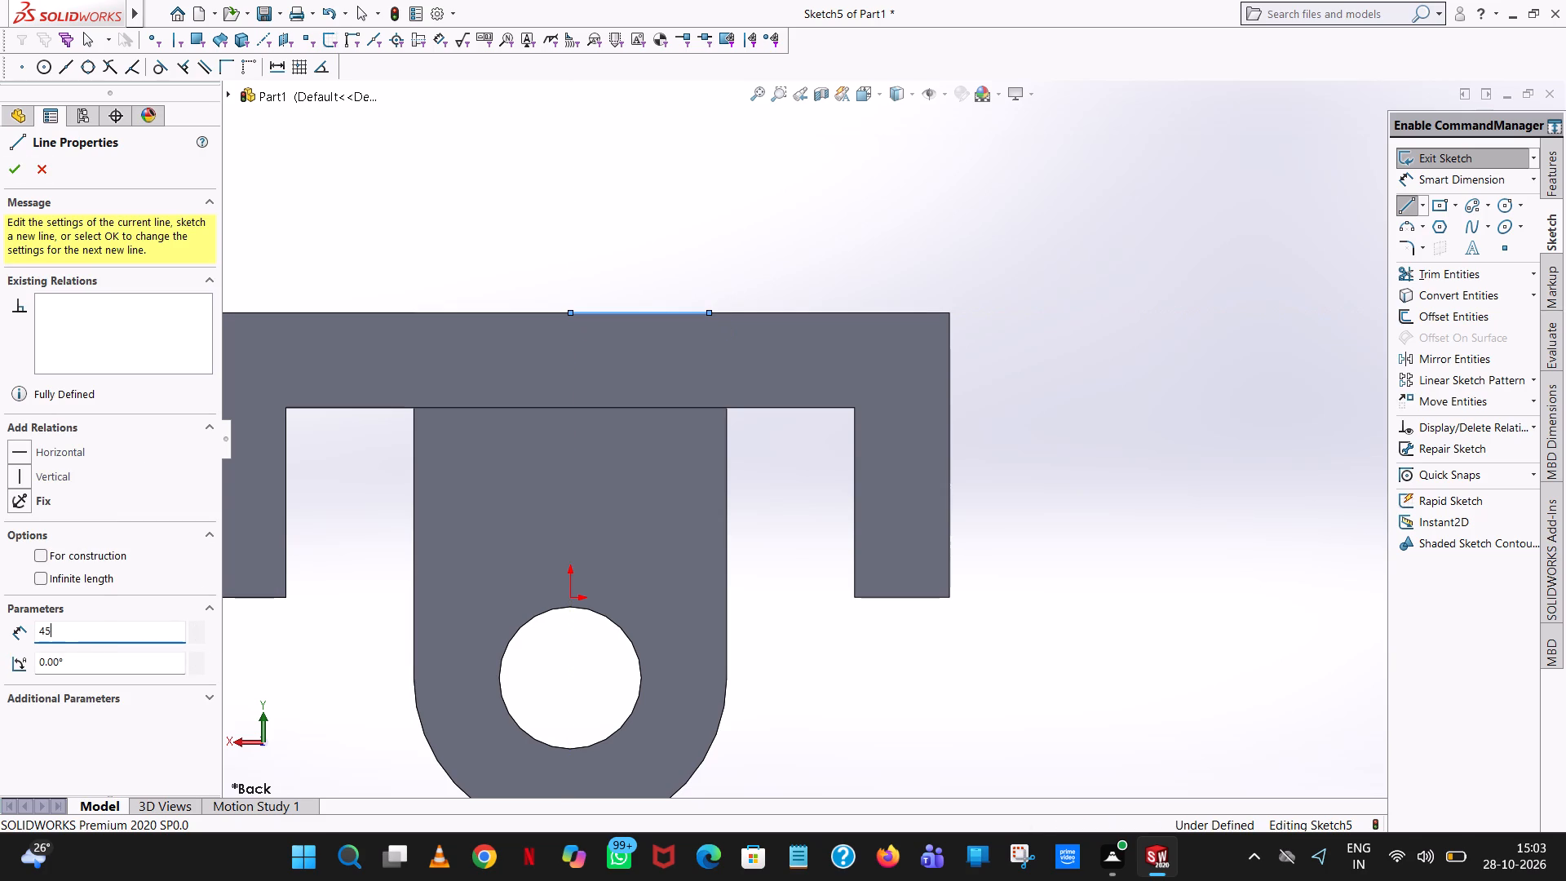
key(Return)
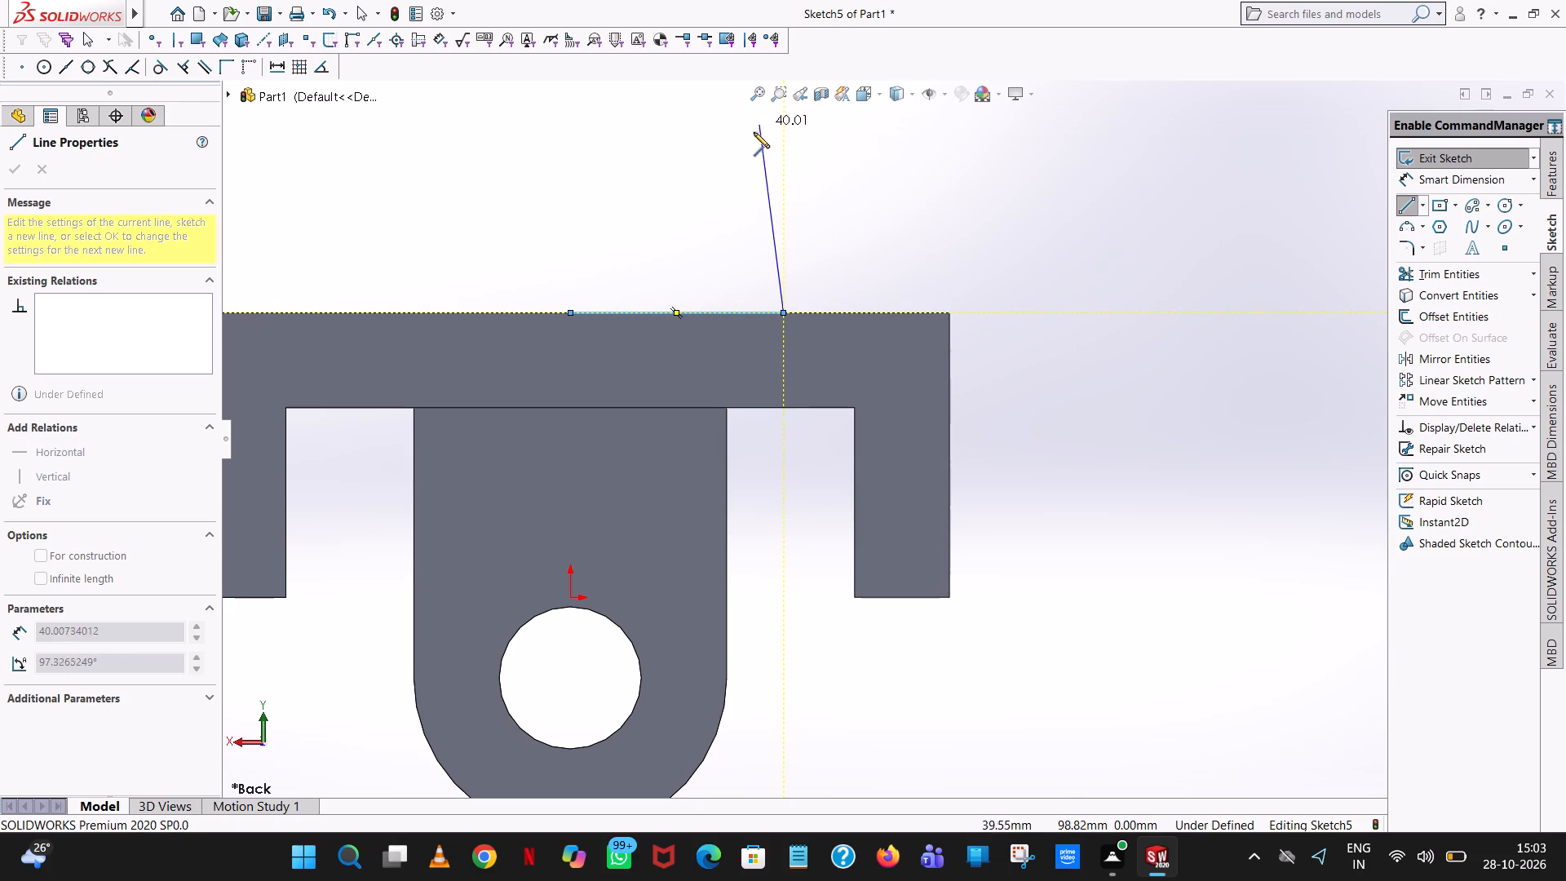
Sketch a vertical line upward from the free end of the 45 mm line and set its length to 100 mm.
scroll(753, 133, up, 5)
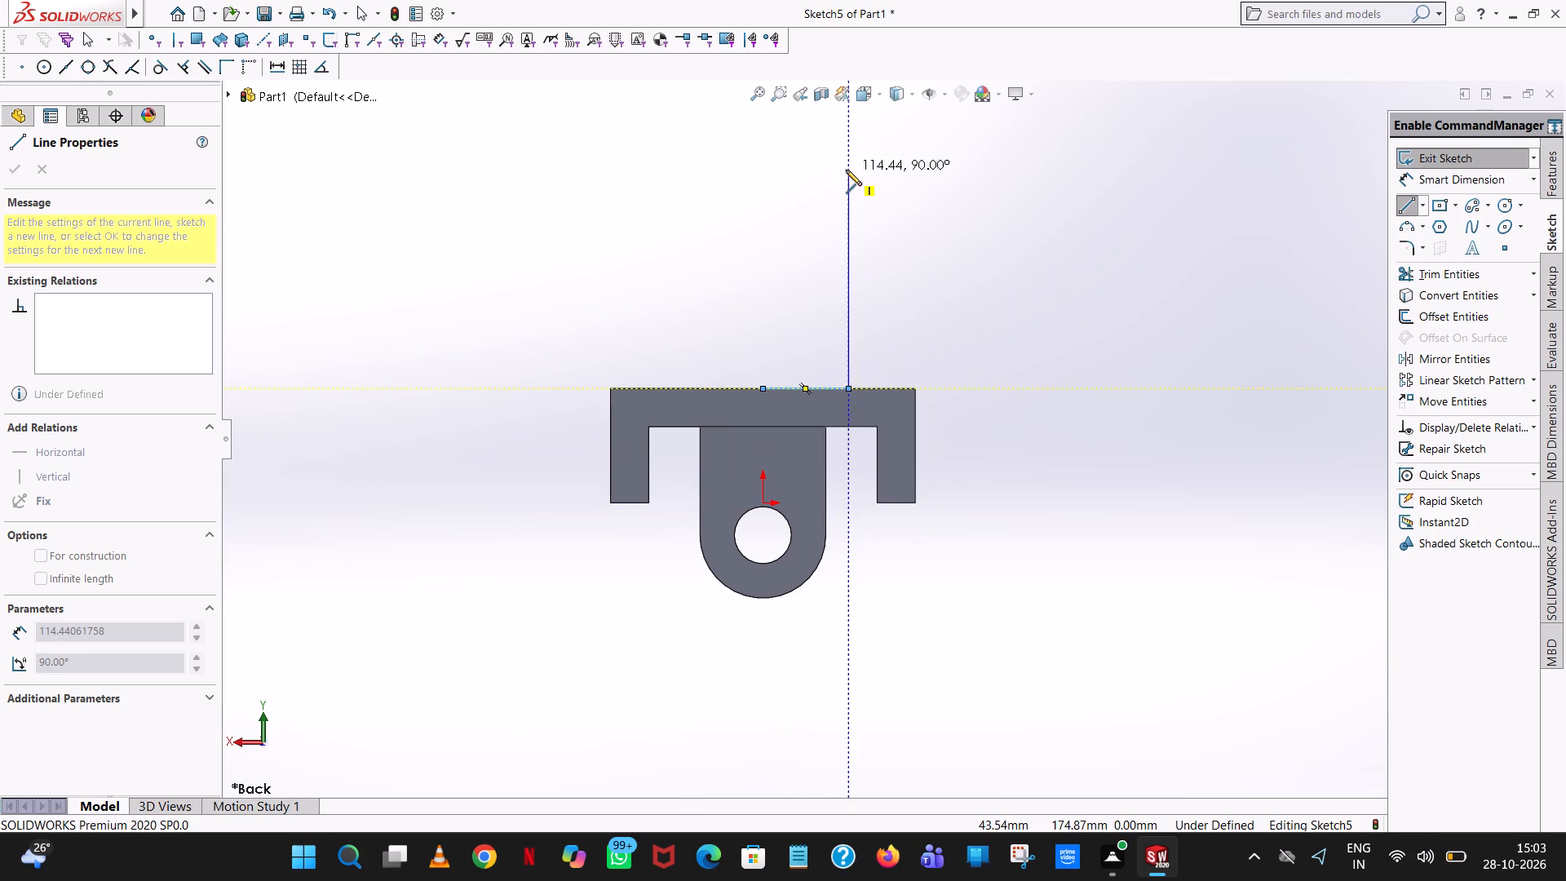
scroll(846, 170, down, 4)
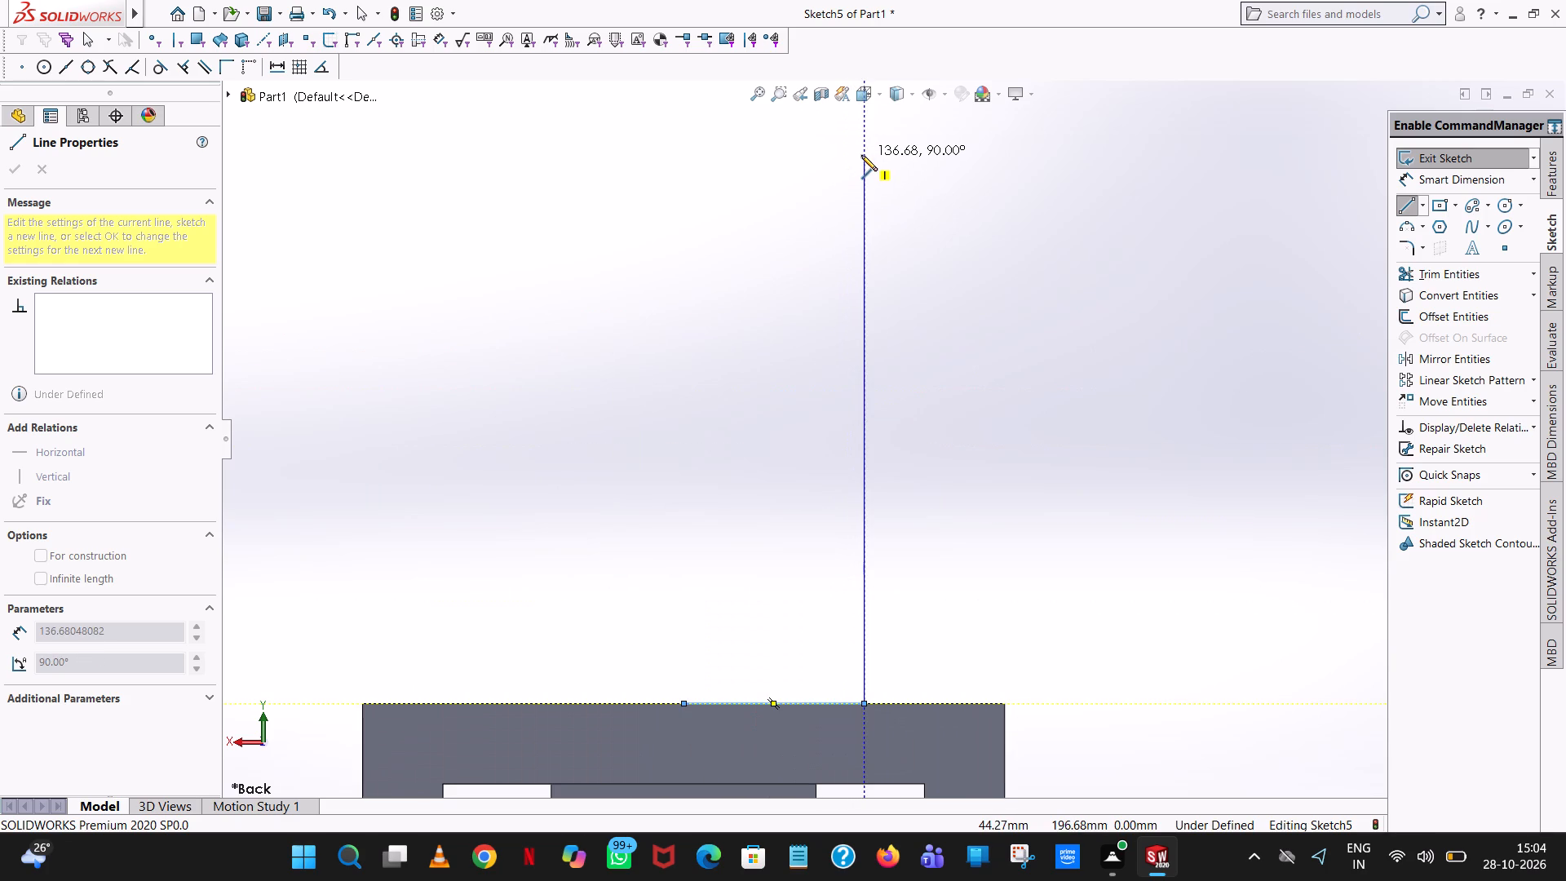
click(861, 155)
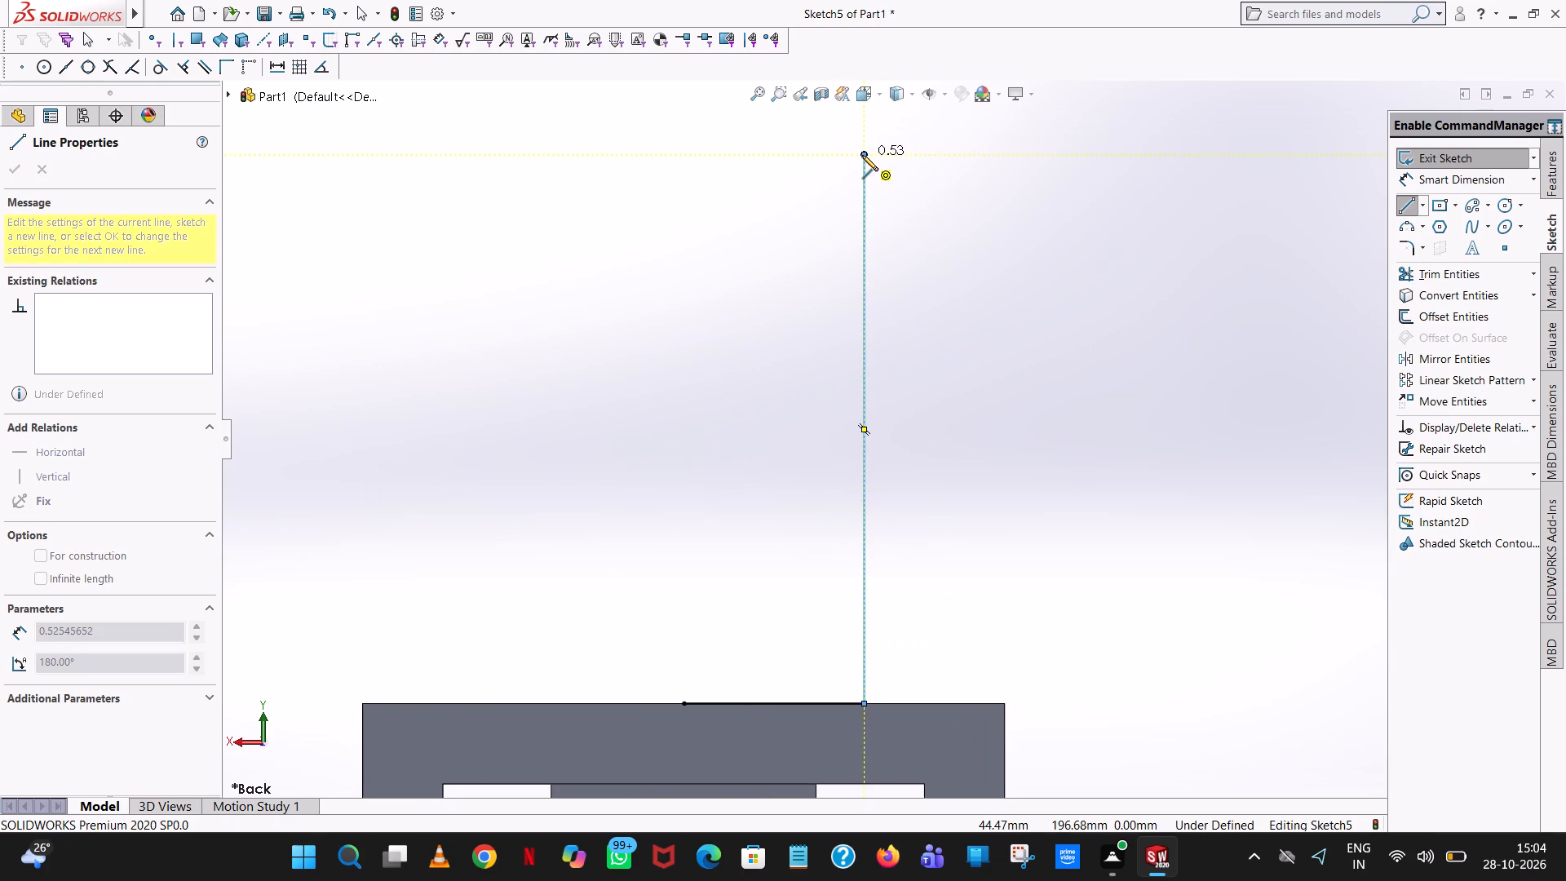
right_click(861, 155)
click(890, 167)
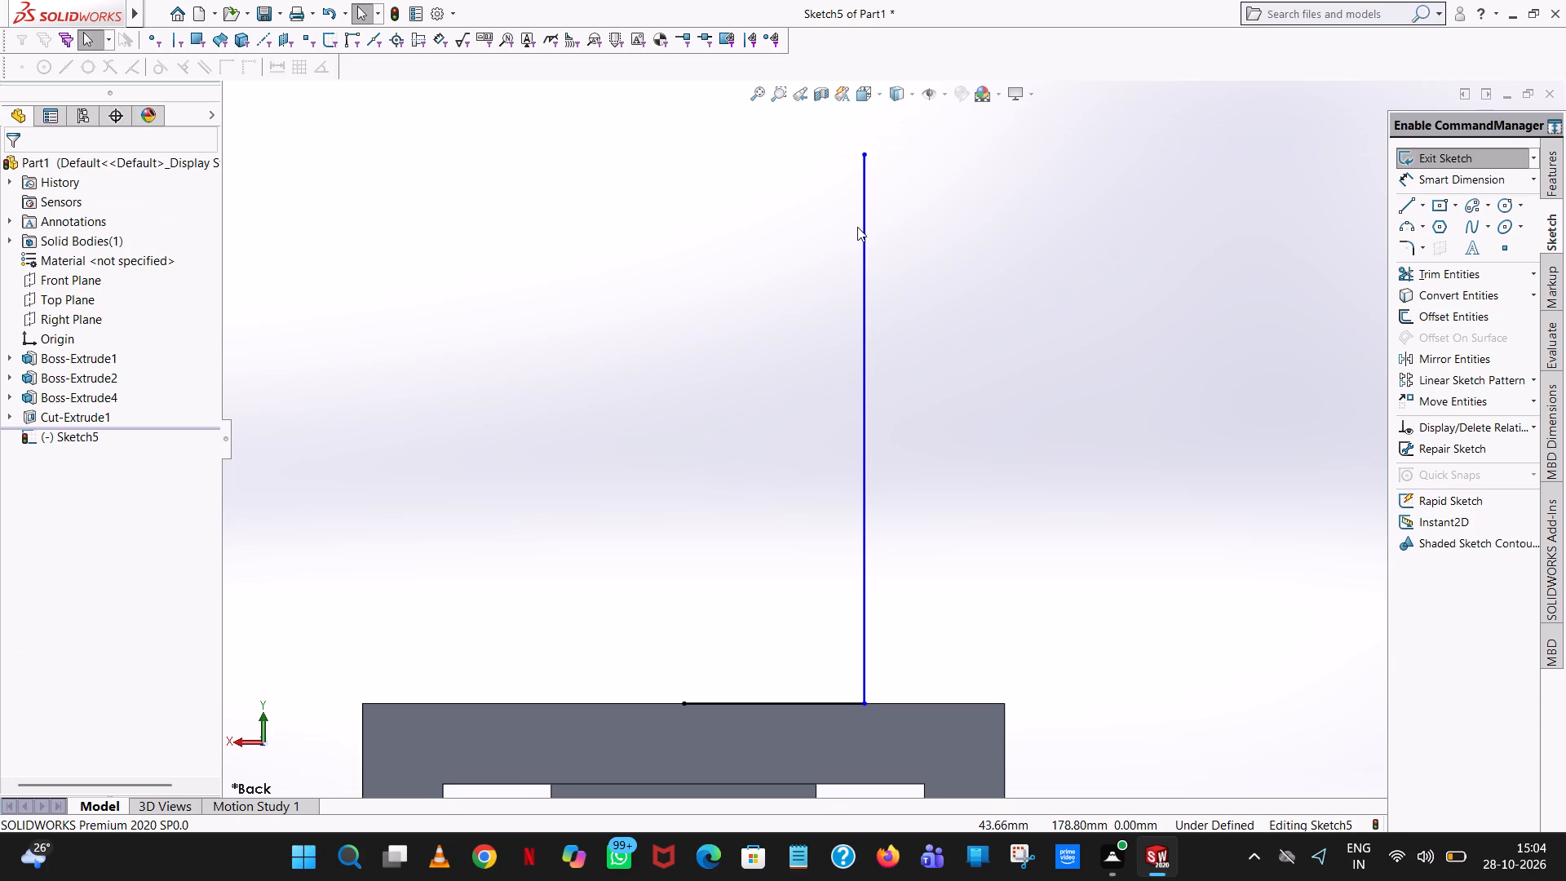
click(857, 227)
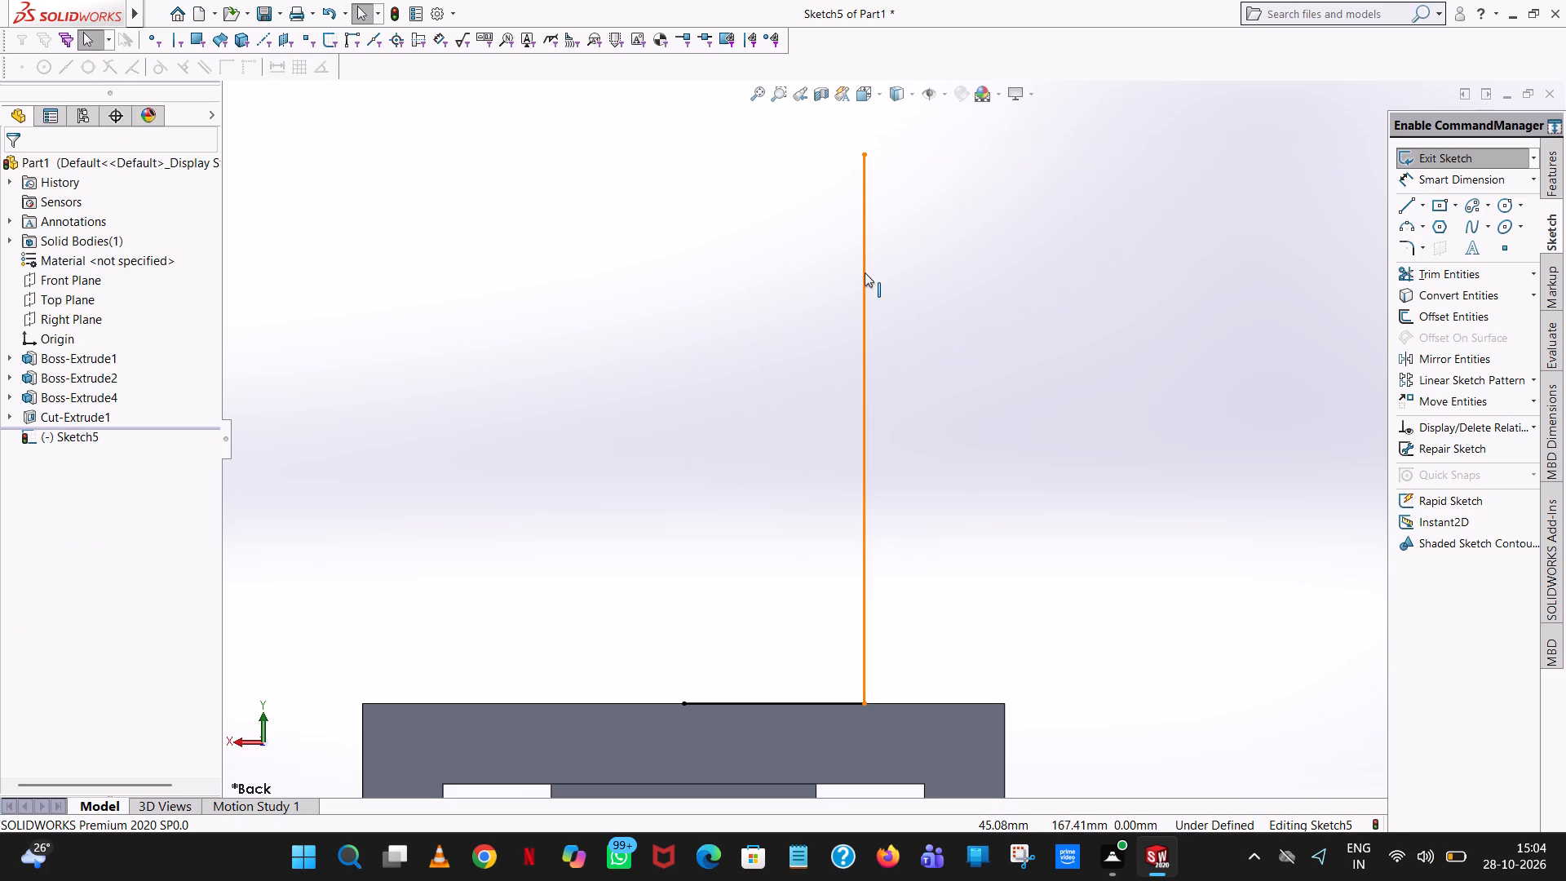
click(865, 272)
text(100)
key(Return)
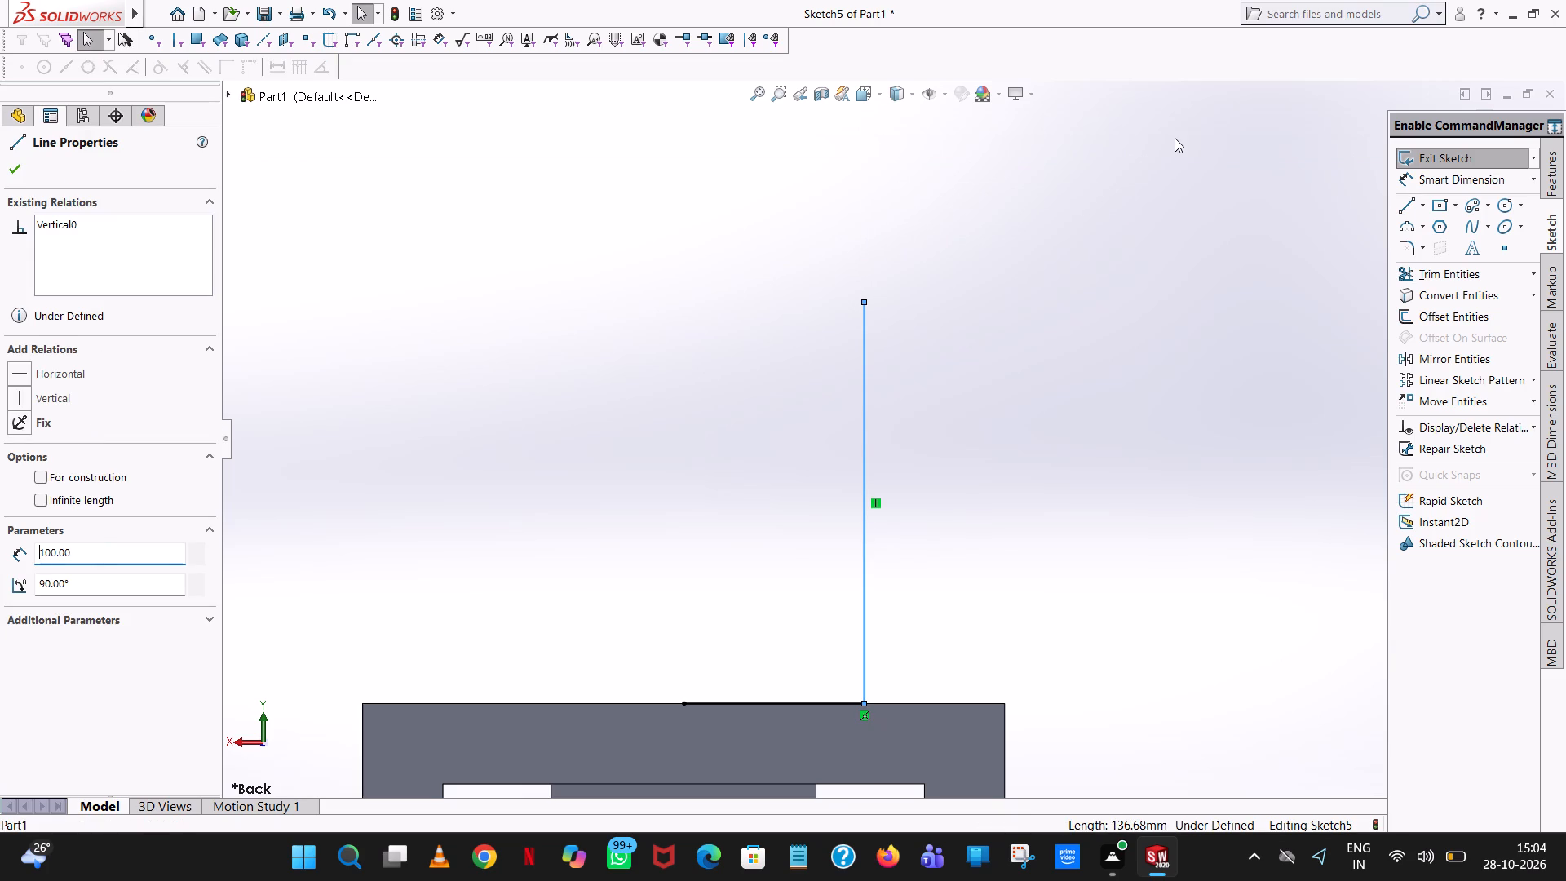
click(1083, 219)
Complete the rectangular profile with a 90 mm horizontal top line, a vertical line down to the block's edge and a line back to its midpoint.
click(1413, 205)
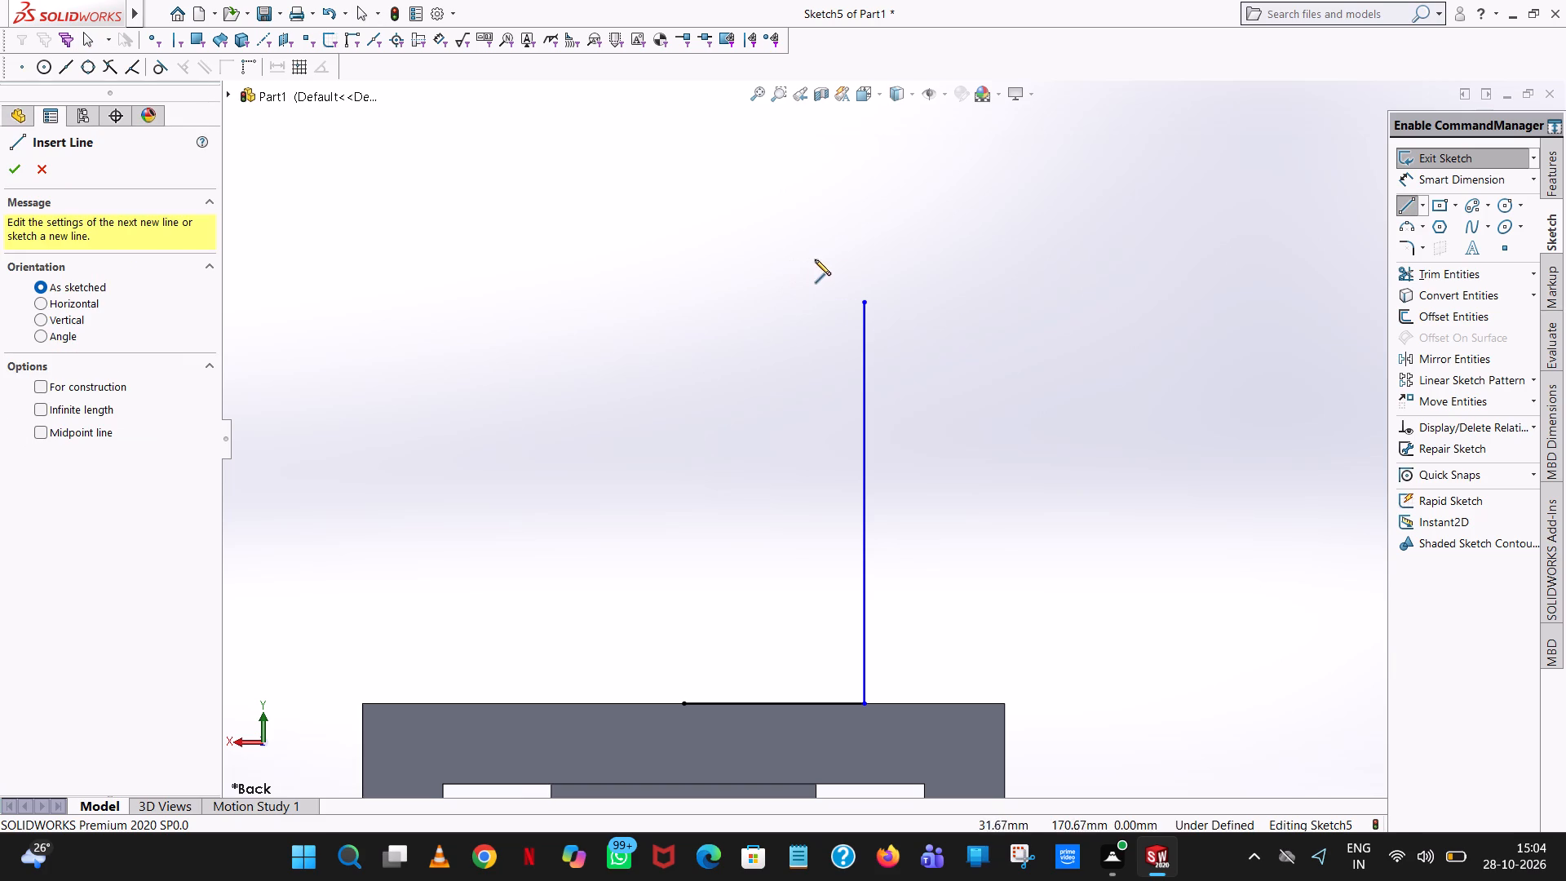
click(864, 302)
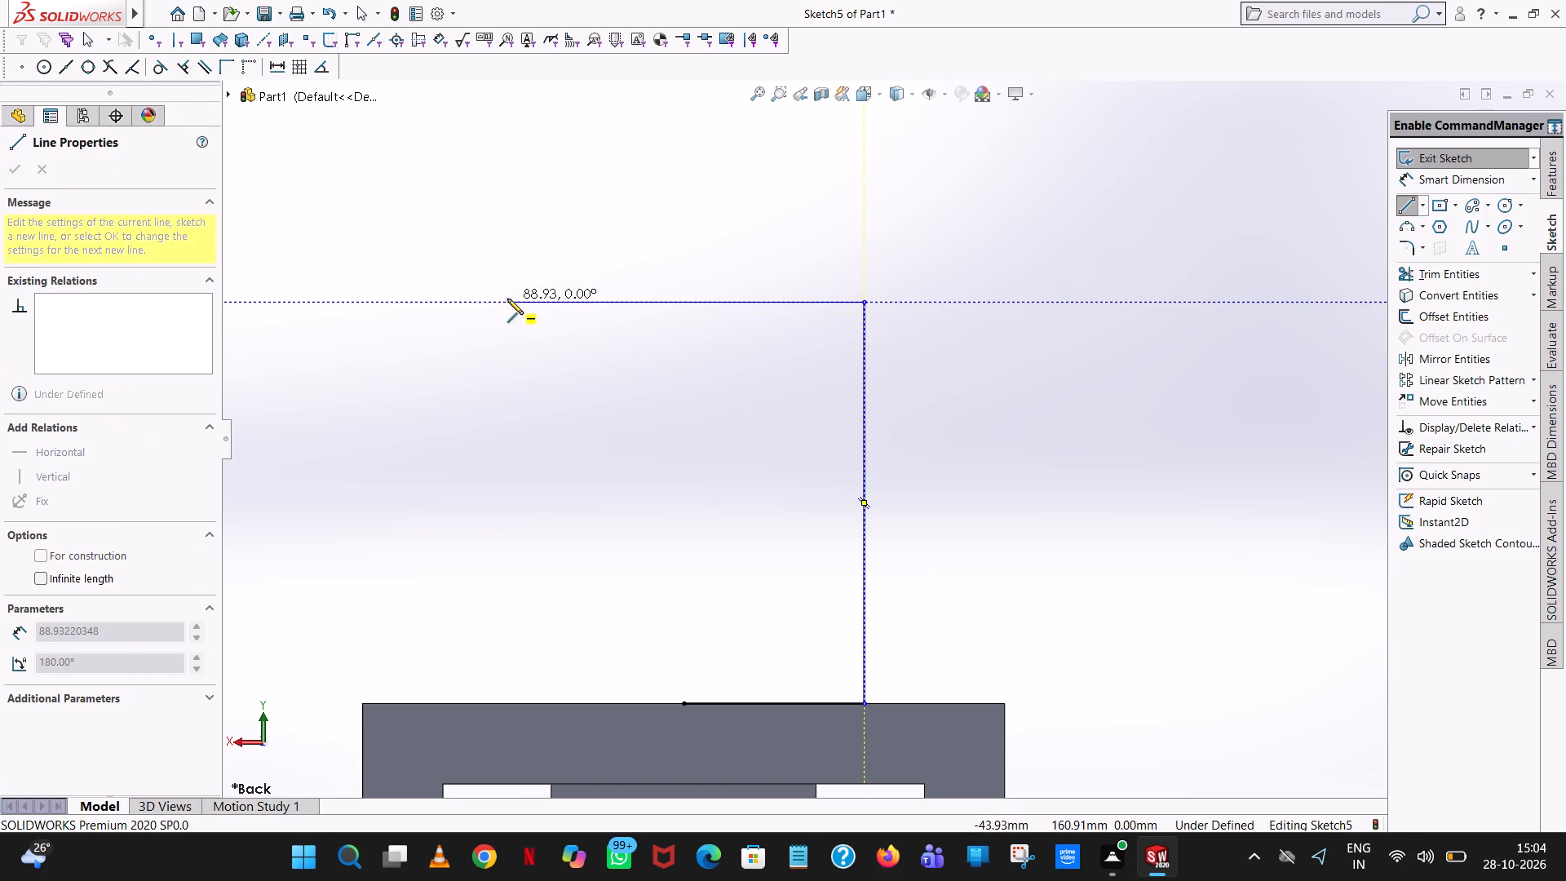
click(507, 299)
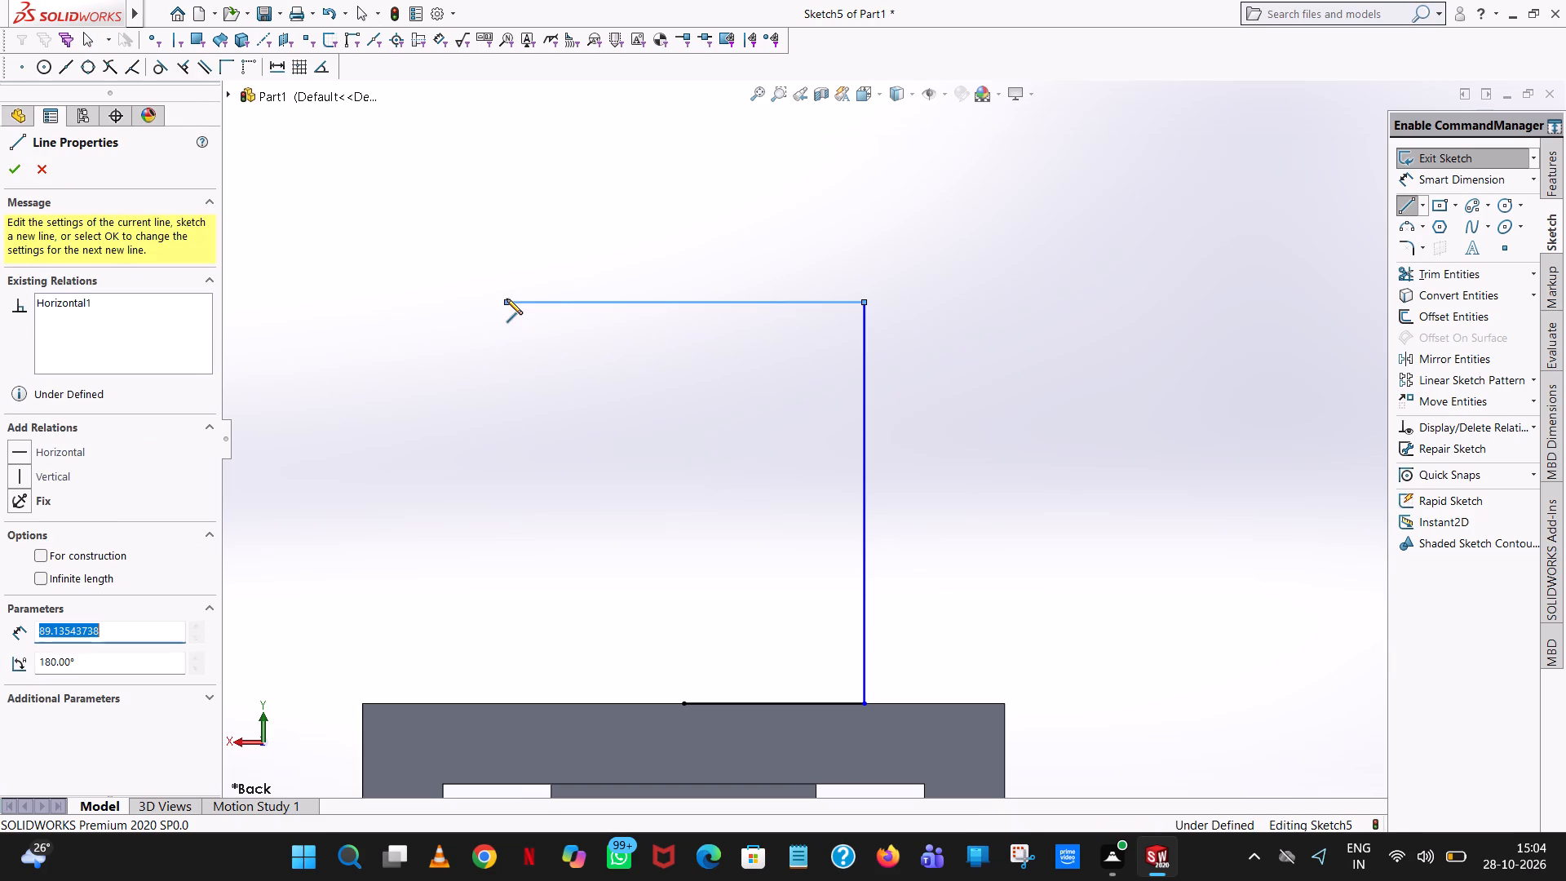
text(90)
key(Return)
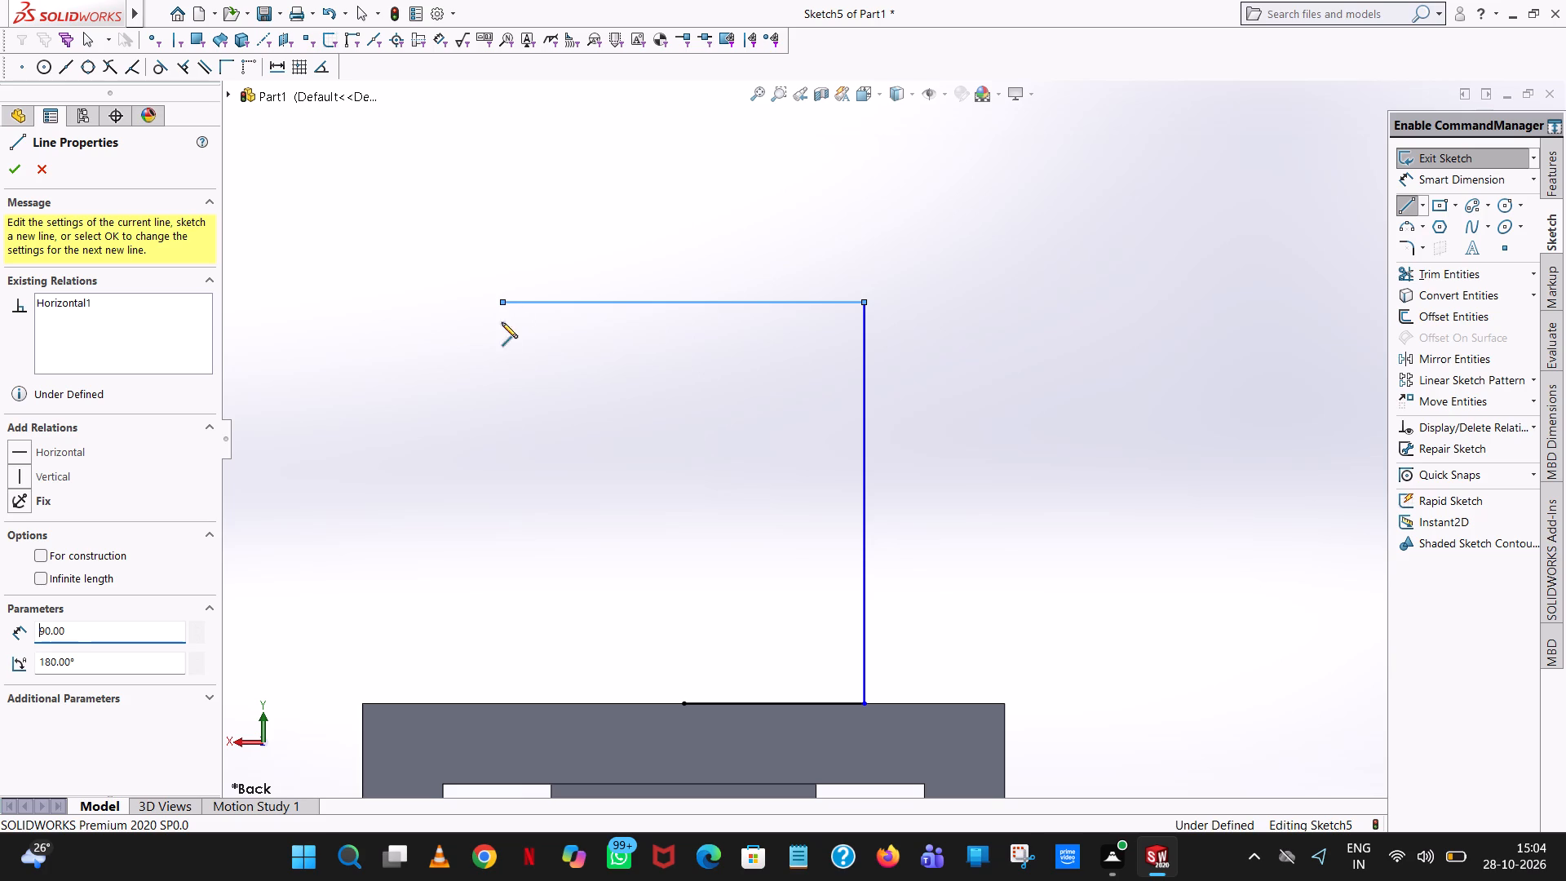
click(502, 702)
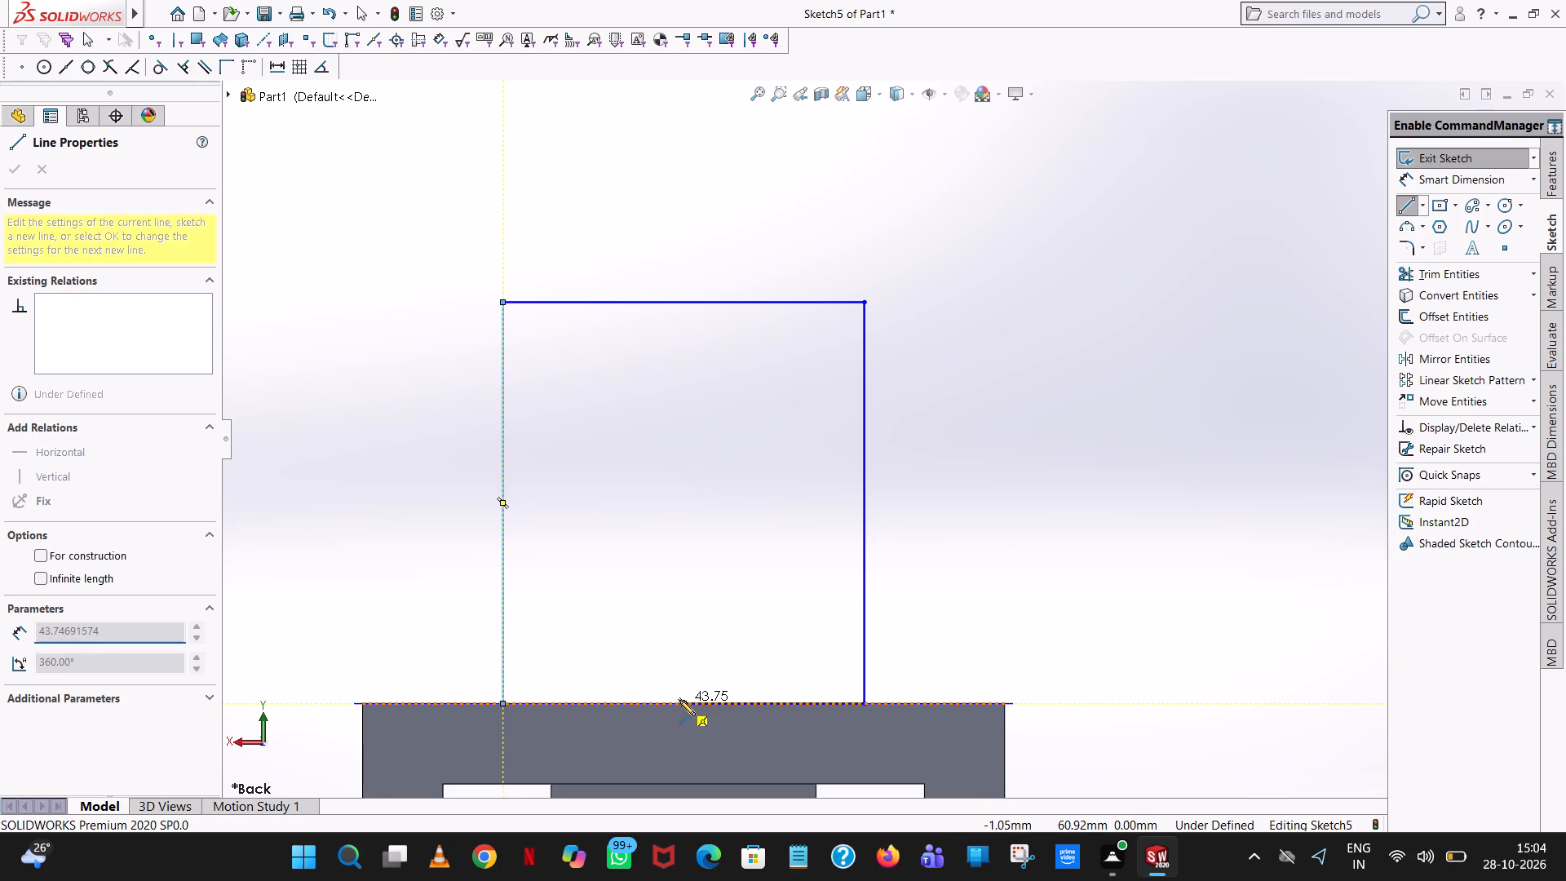
click(681, 700)
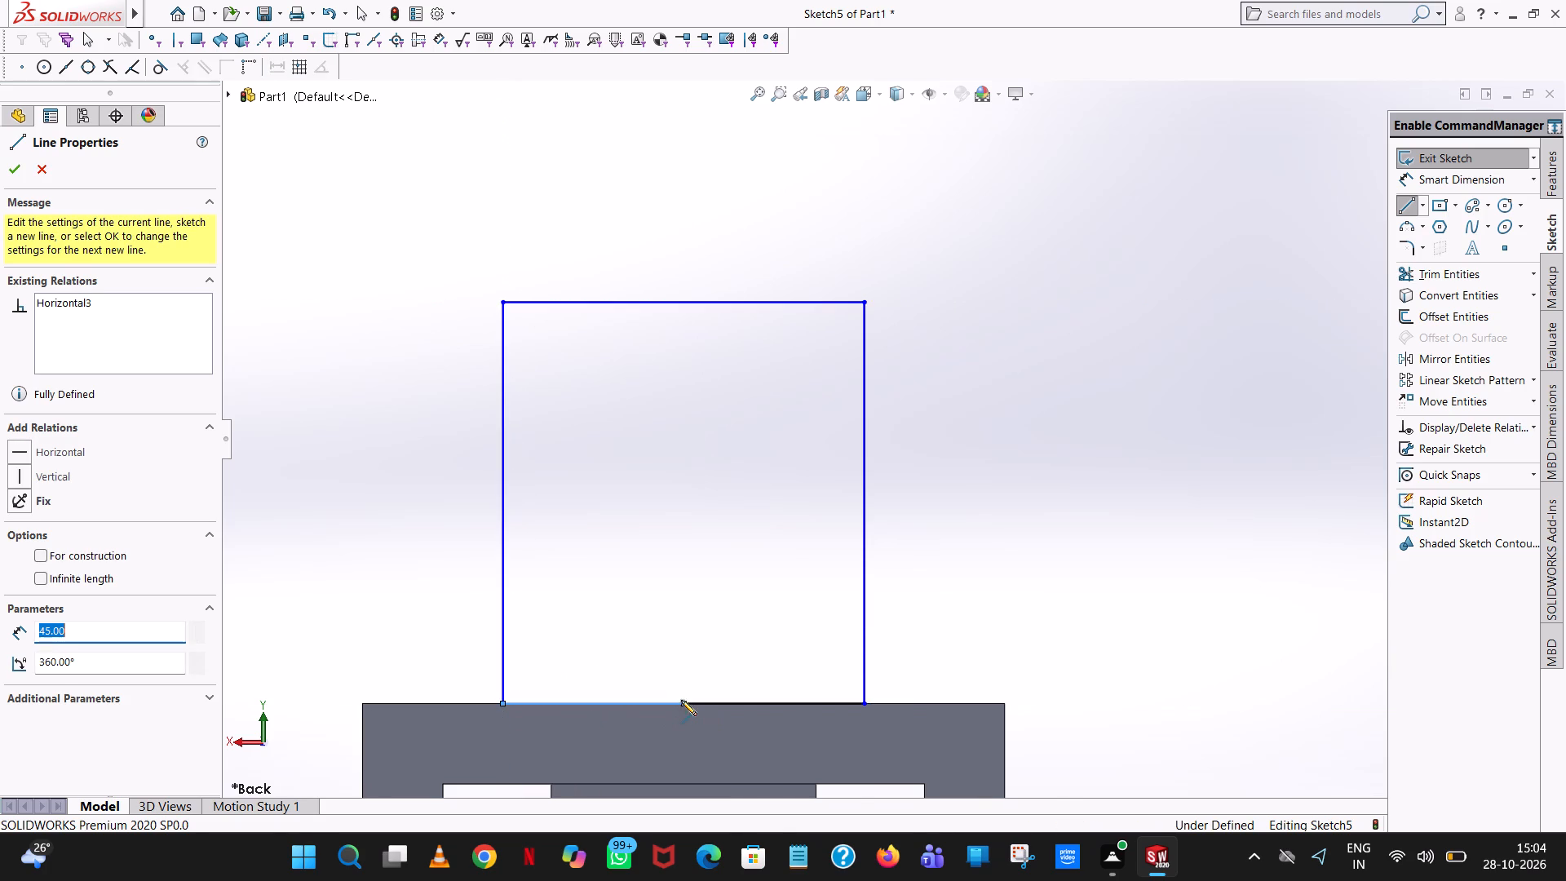
right_click(681, 700)
click(703, 709)
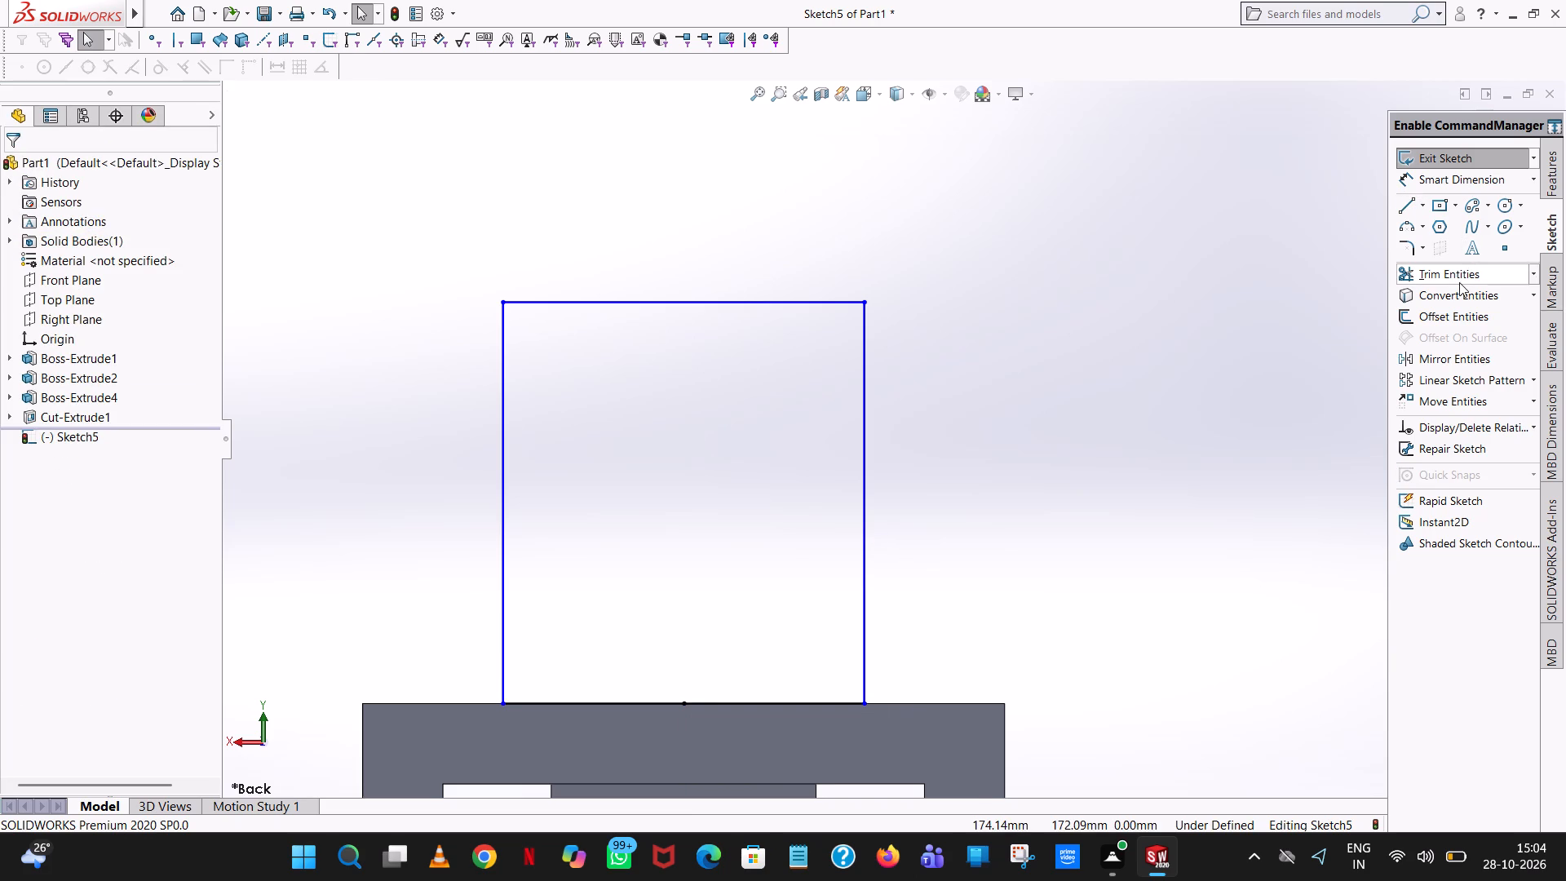
Dimension the rectangle's top width above it and its height beside it.
click(1438, 180)
click(688, 302)
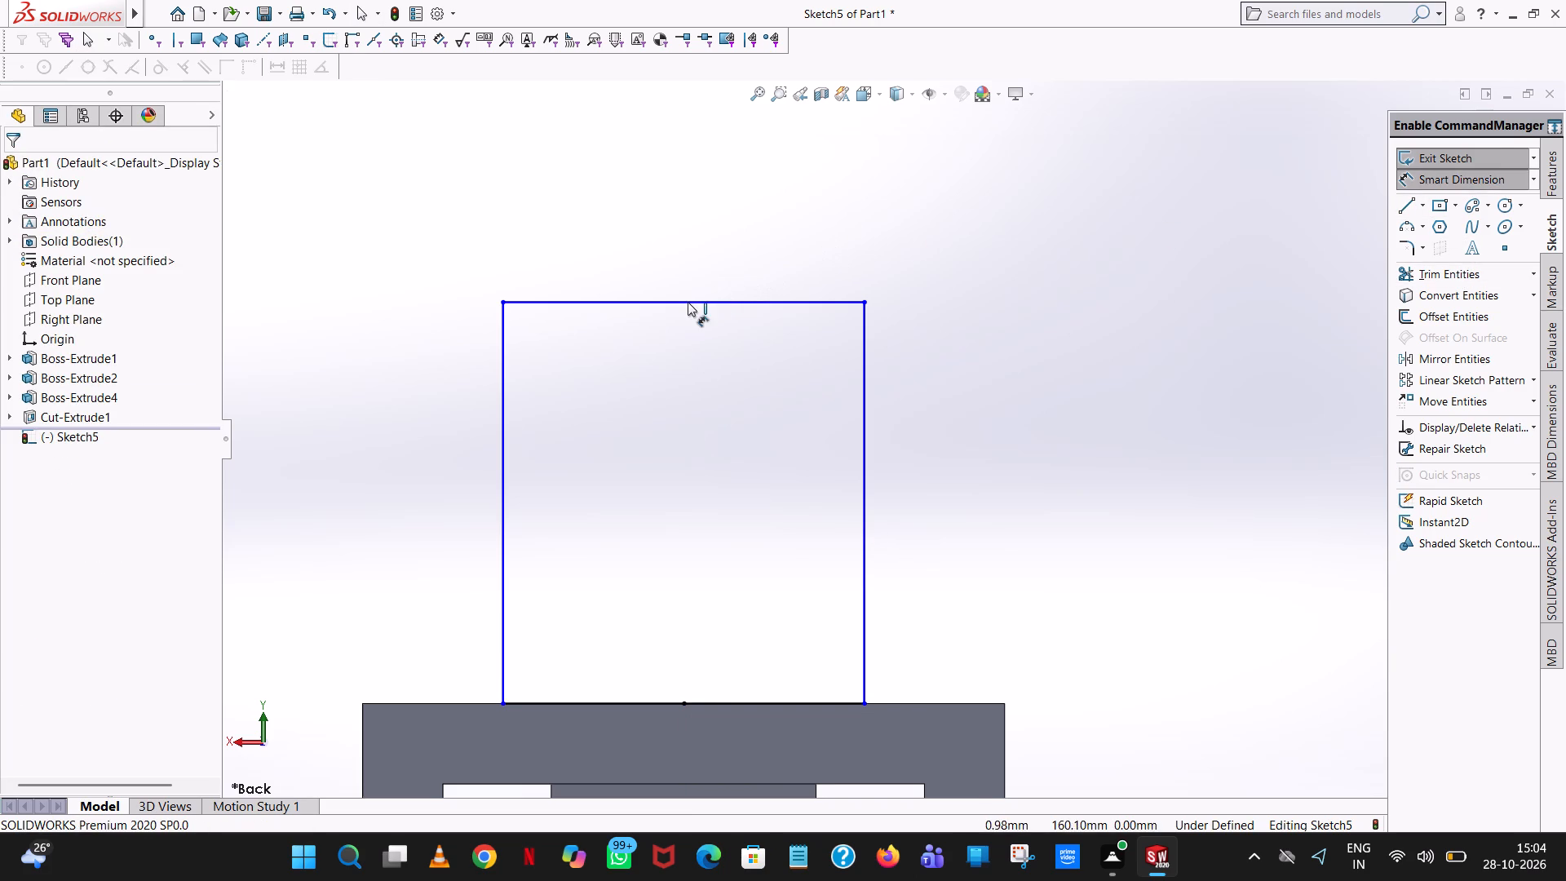
click(682, 254)
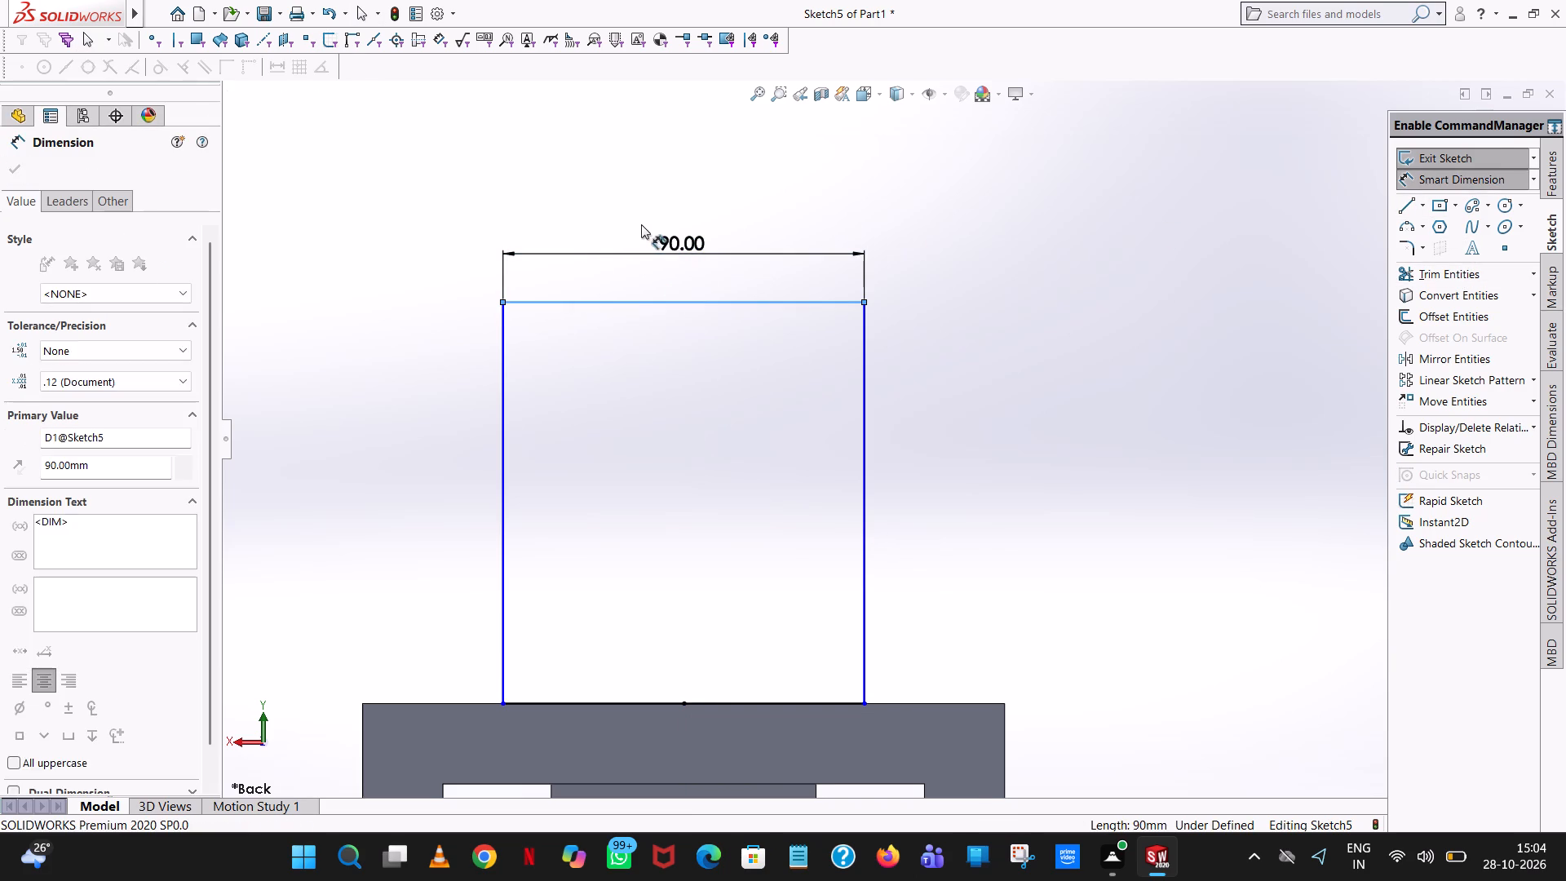
click(617, 233)
click(745, 184)
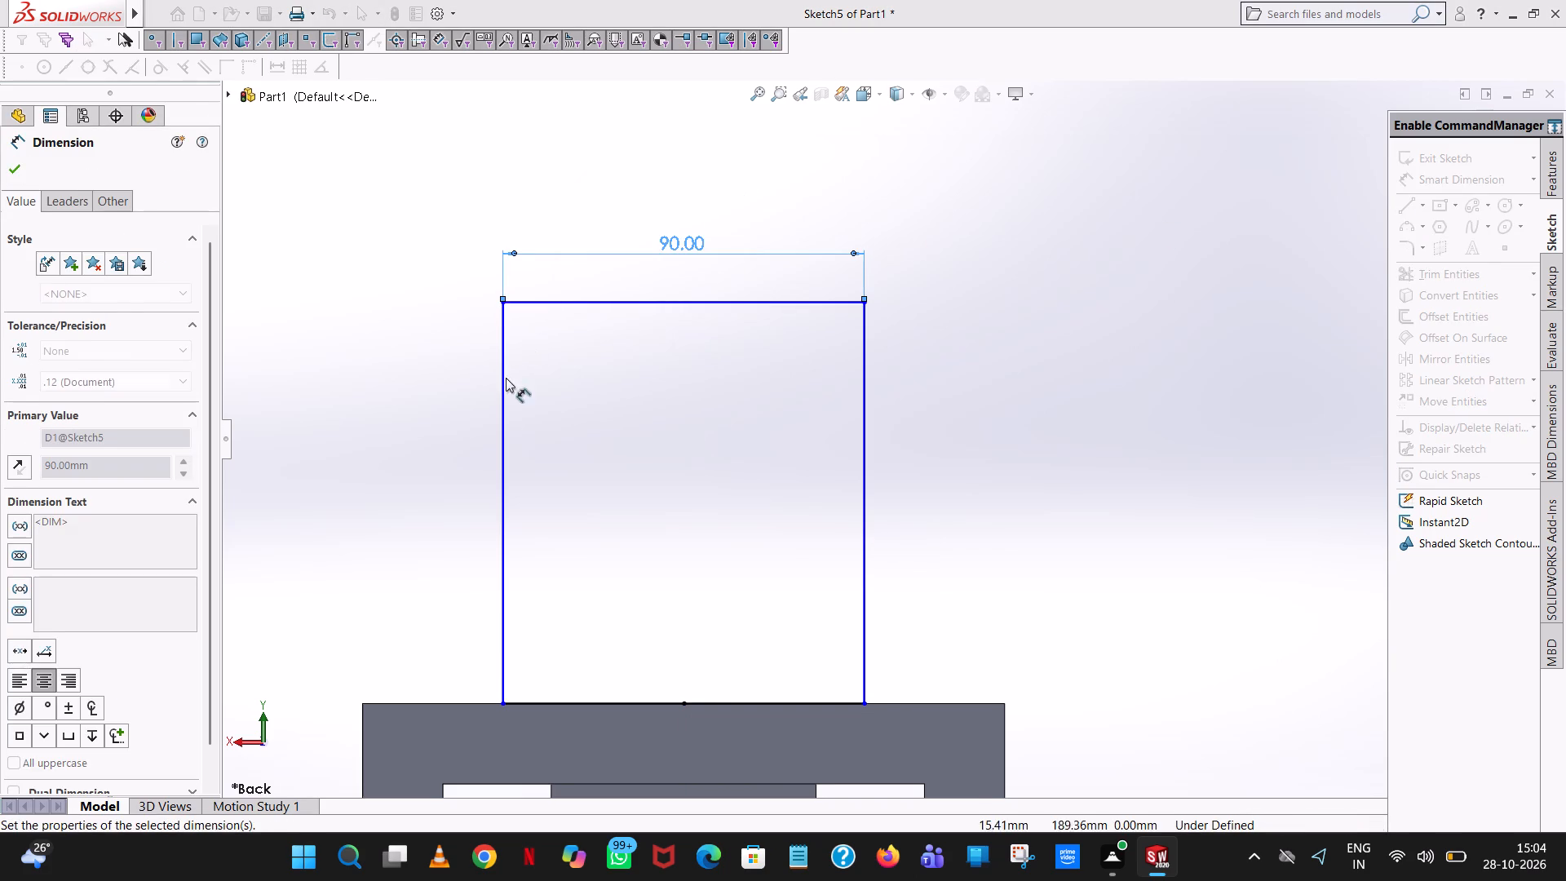
click(503, 381)
click(405, 400)
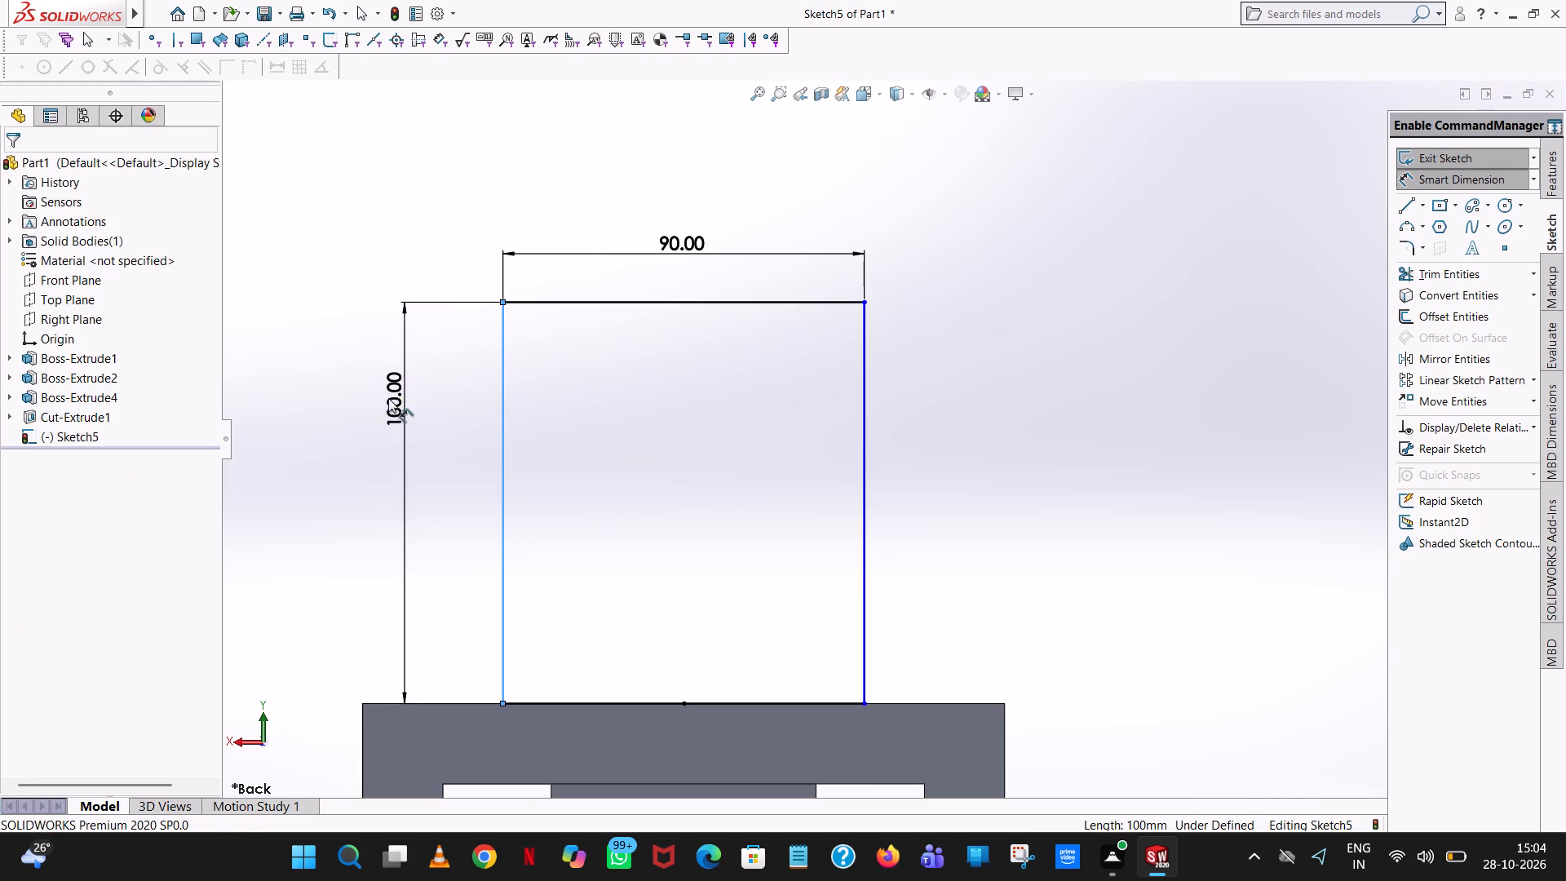
click(332, 369)
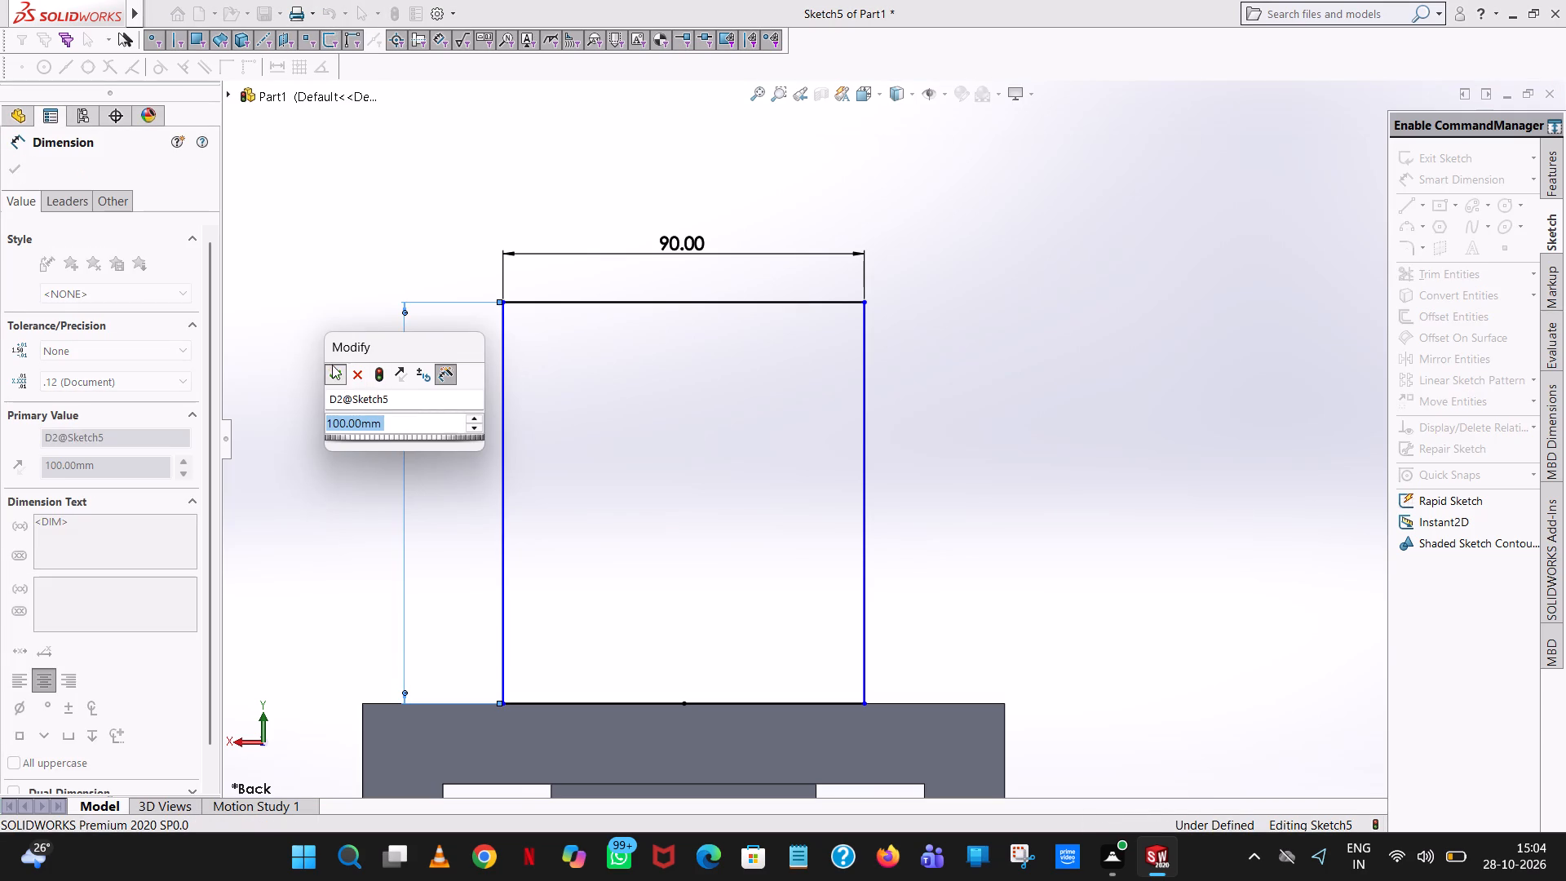
click(388, 237)
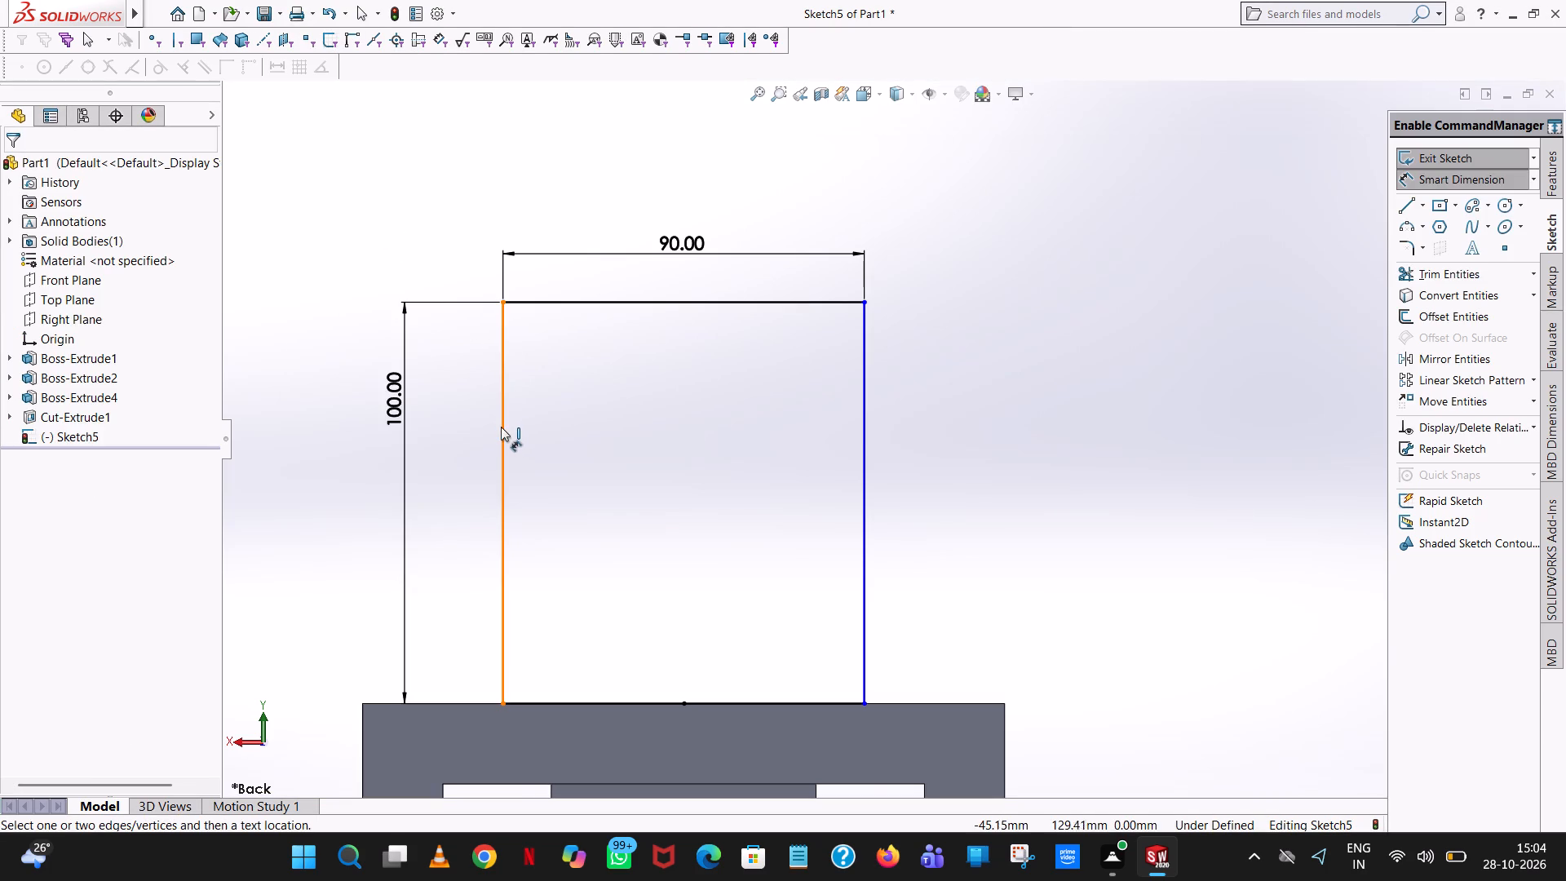
Dimension the horizontal distance from the rectangle's dimensioned vertical side to the midpoint of its base, placed above the width dimension.
click(501, 427)
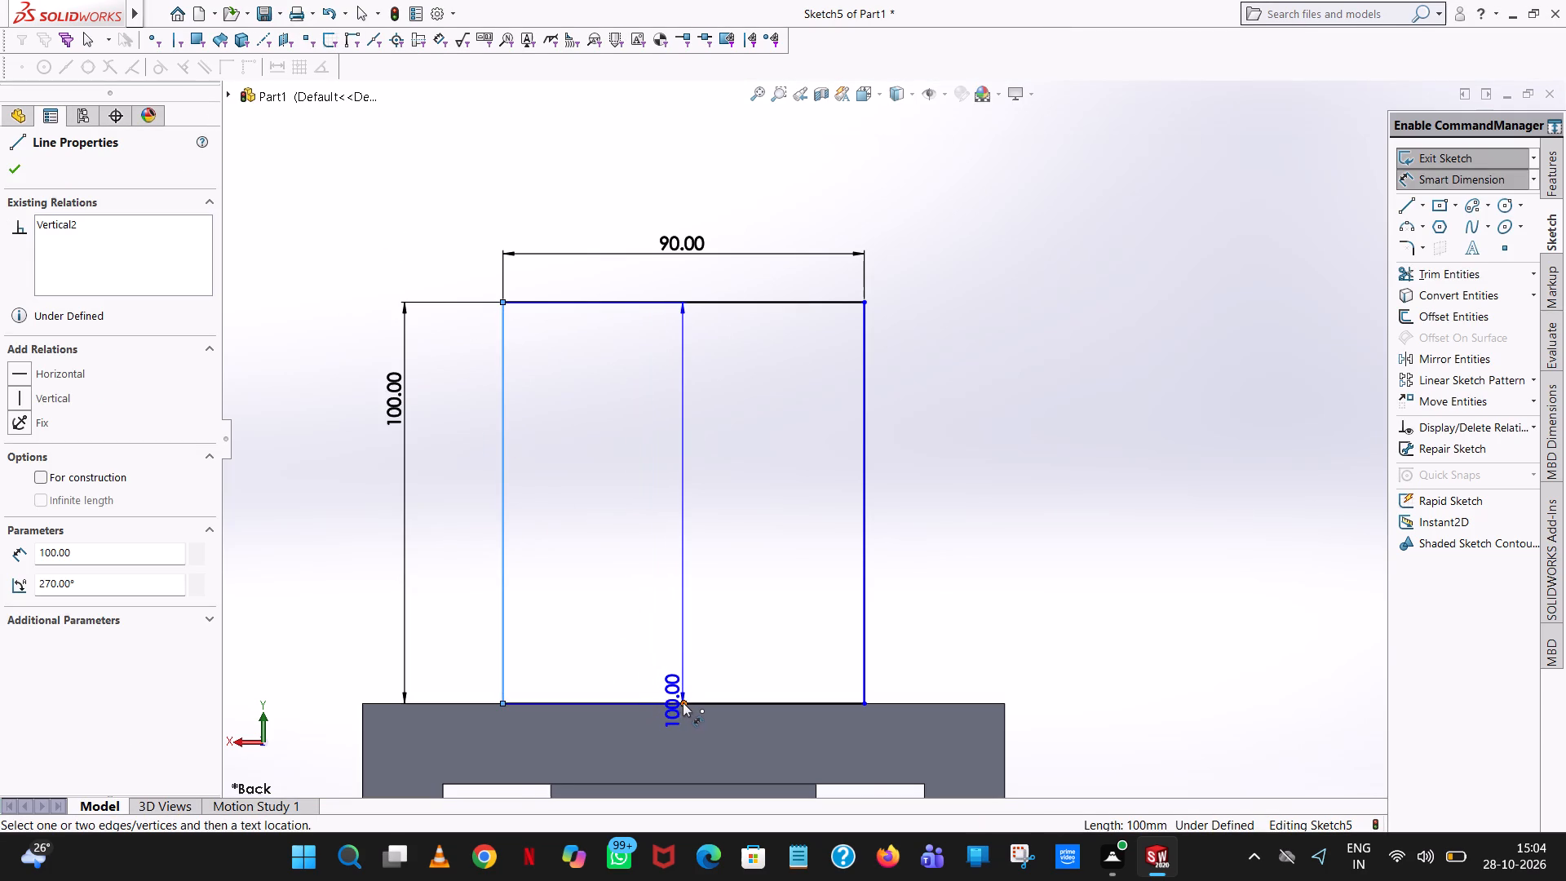
click(685, 702)
click(676, 159)
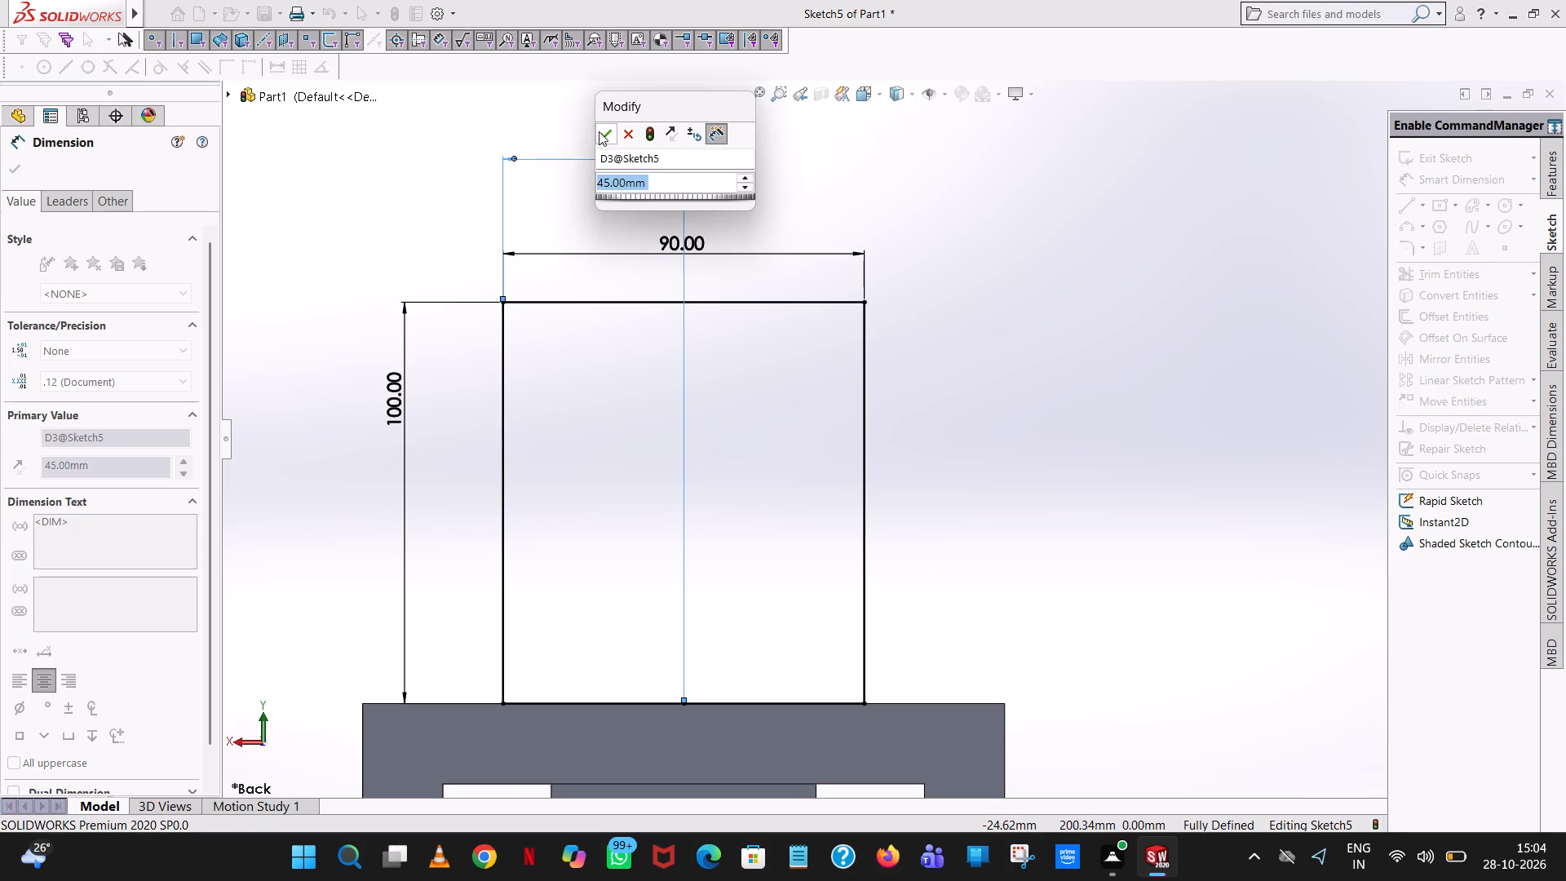
click(599, 131)
click(997, 208)
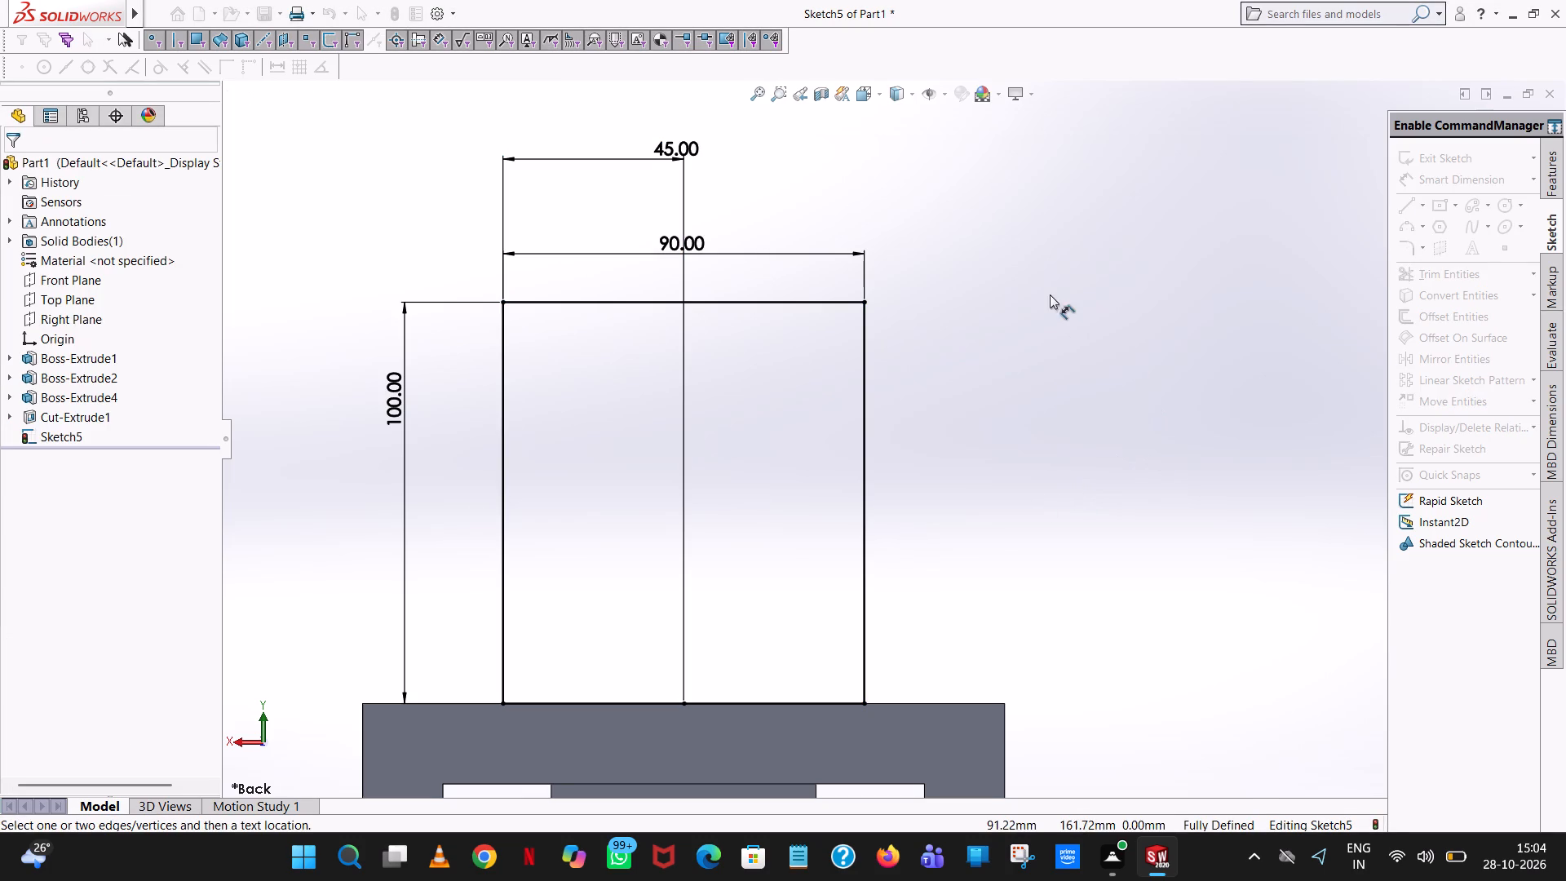
Extrude the rectangle as a blind boss 20 mm deep, reversed so the upright sits over the top of the block.
scroll(1050, 294, up, 3)
middle_drag(1034, 303, 908, 309)
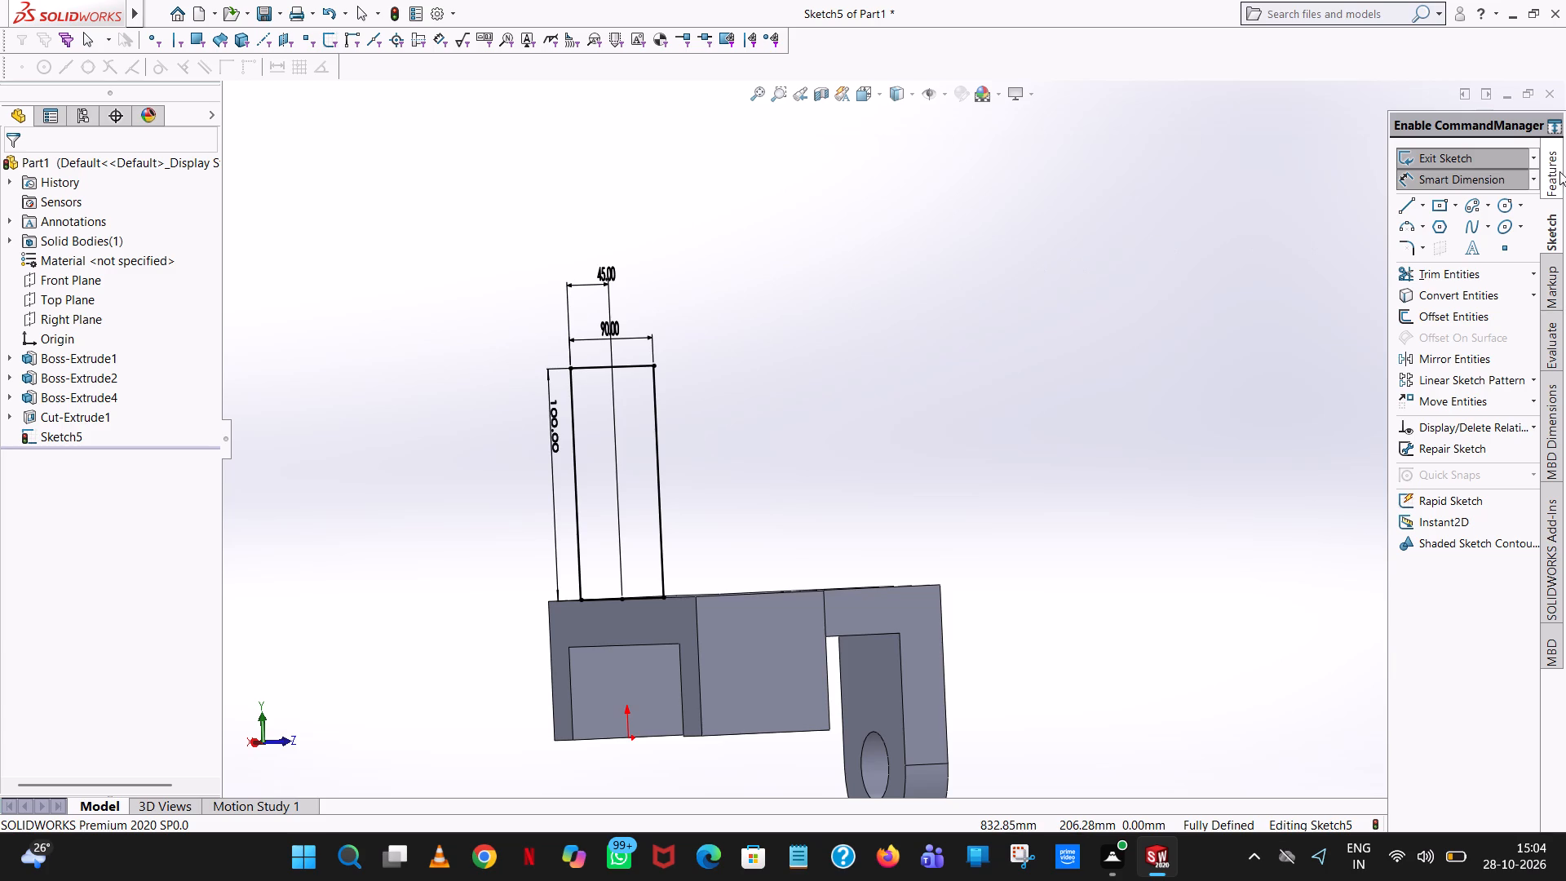
click(1555, 159)
click(1479, 161)
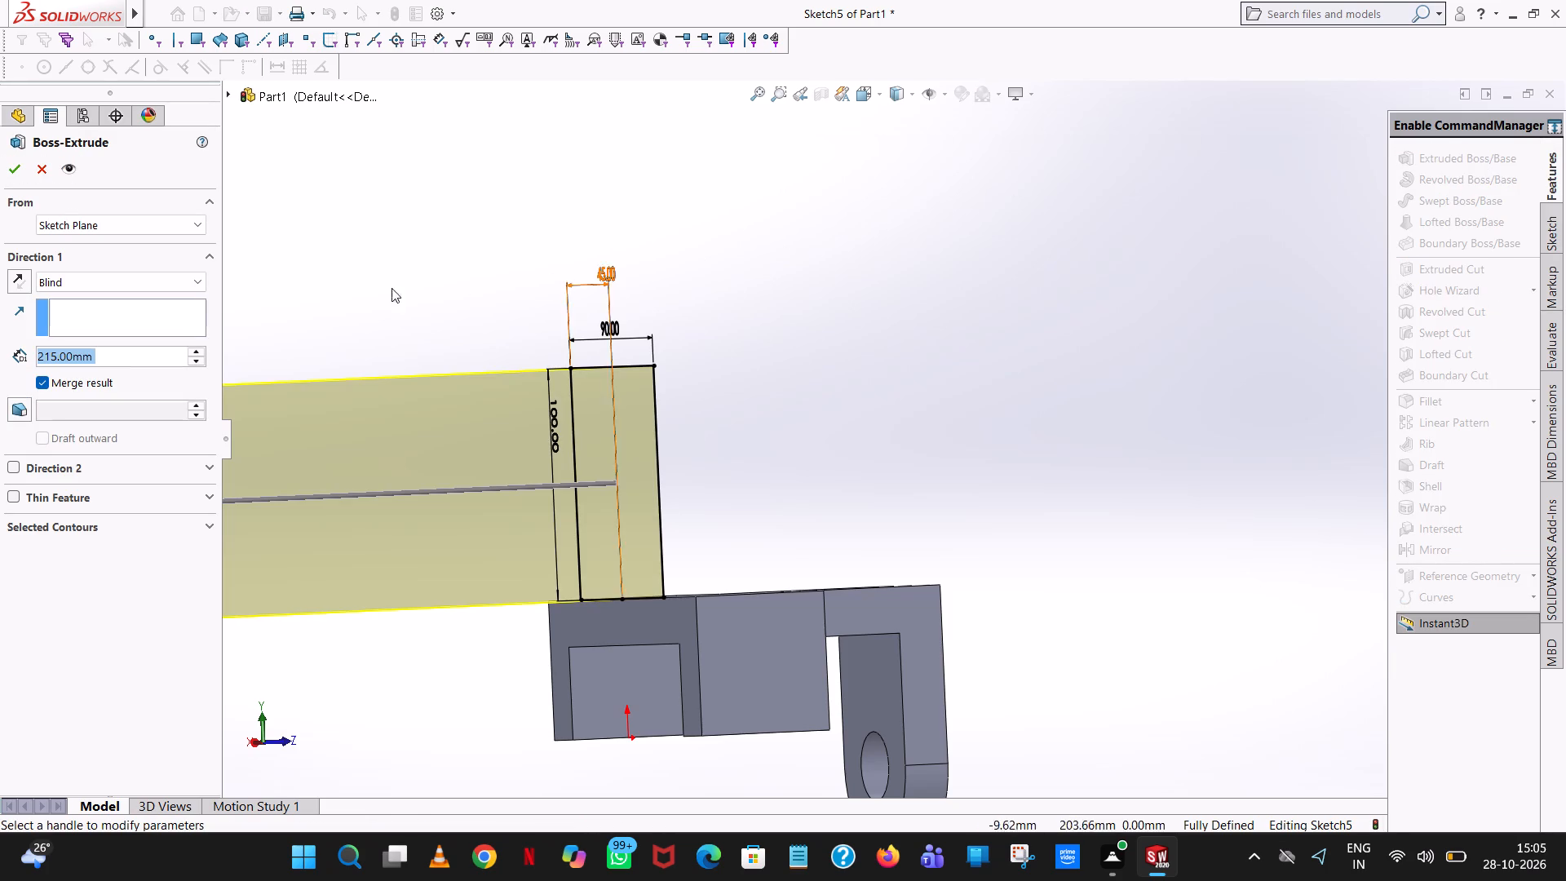
text(20)
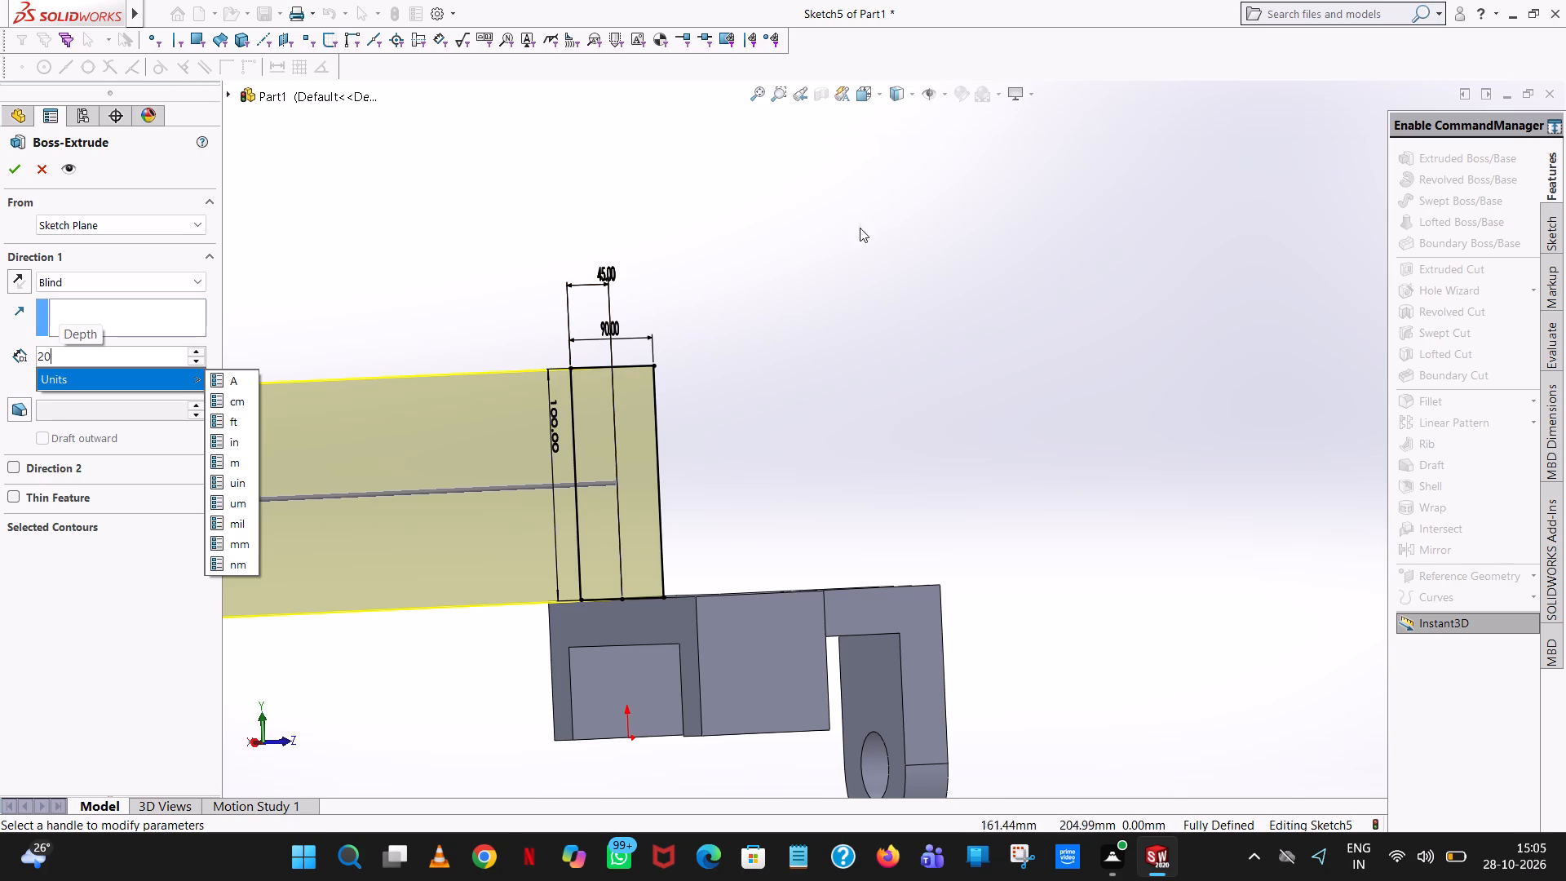
click(887, 210)
middle_drag(744, 288, 723, 400)
click(11, 277)
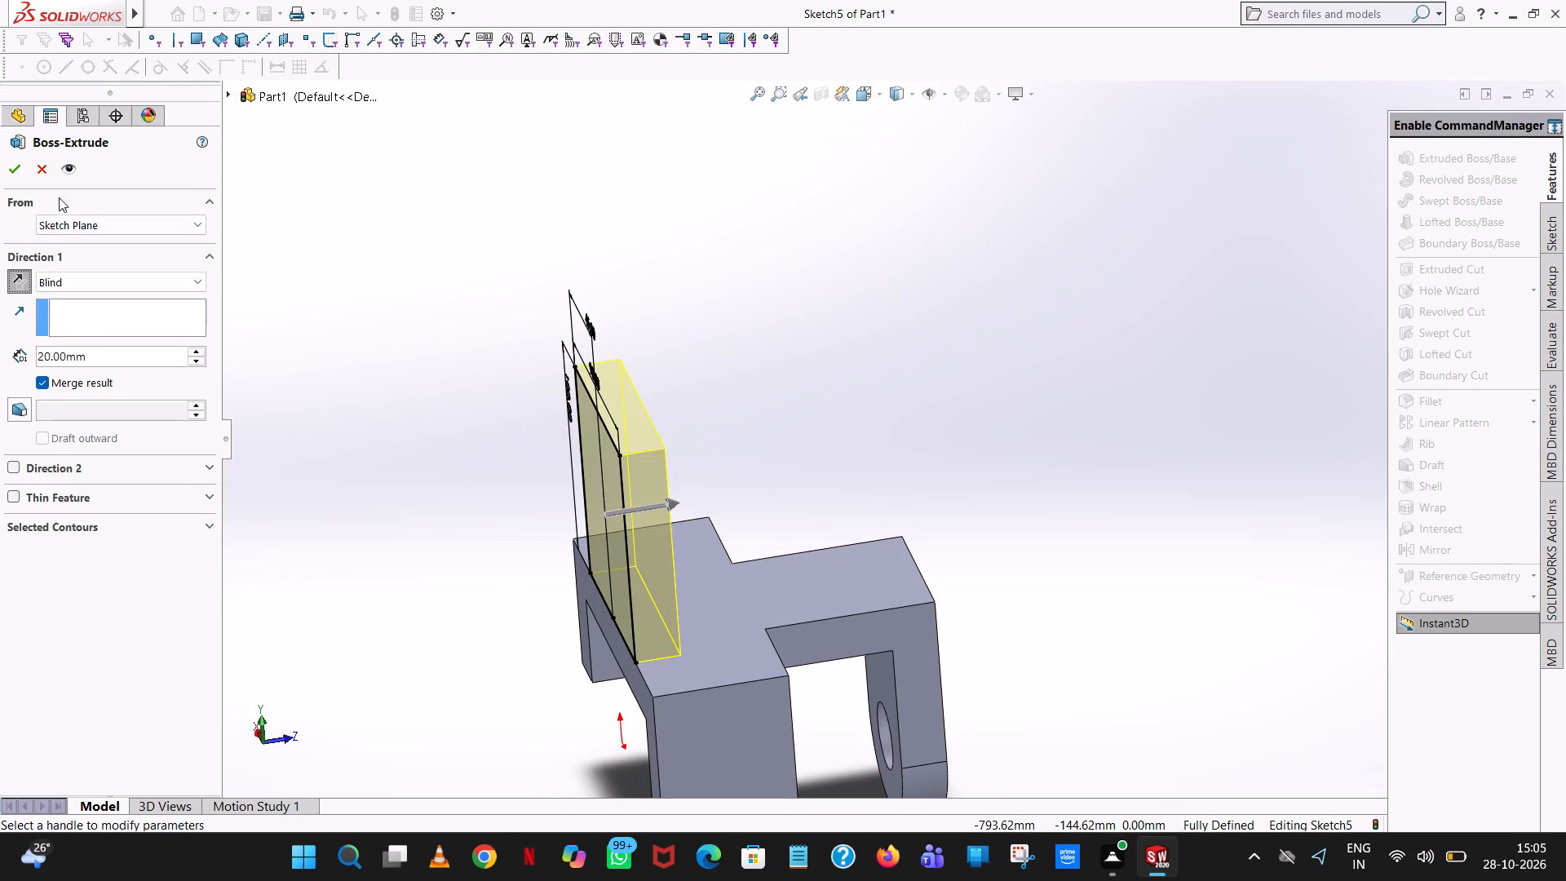
click(18, 170)
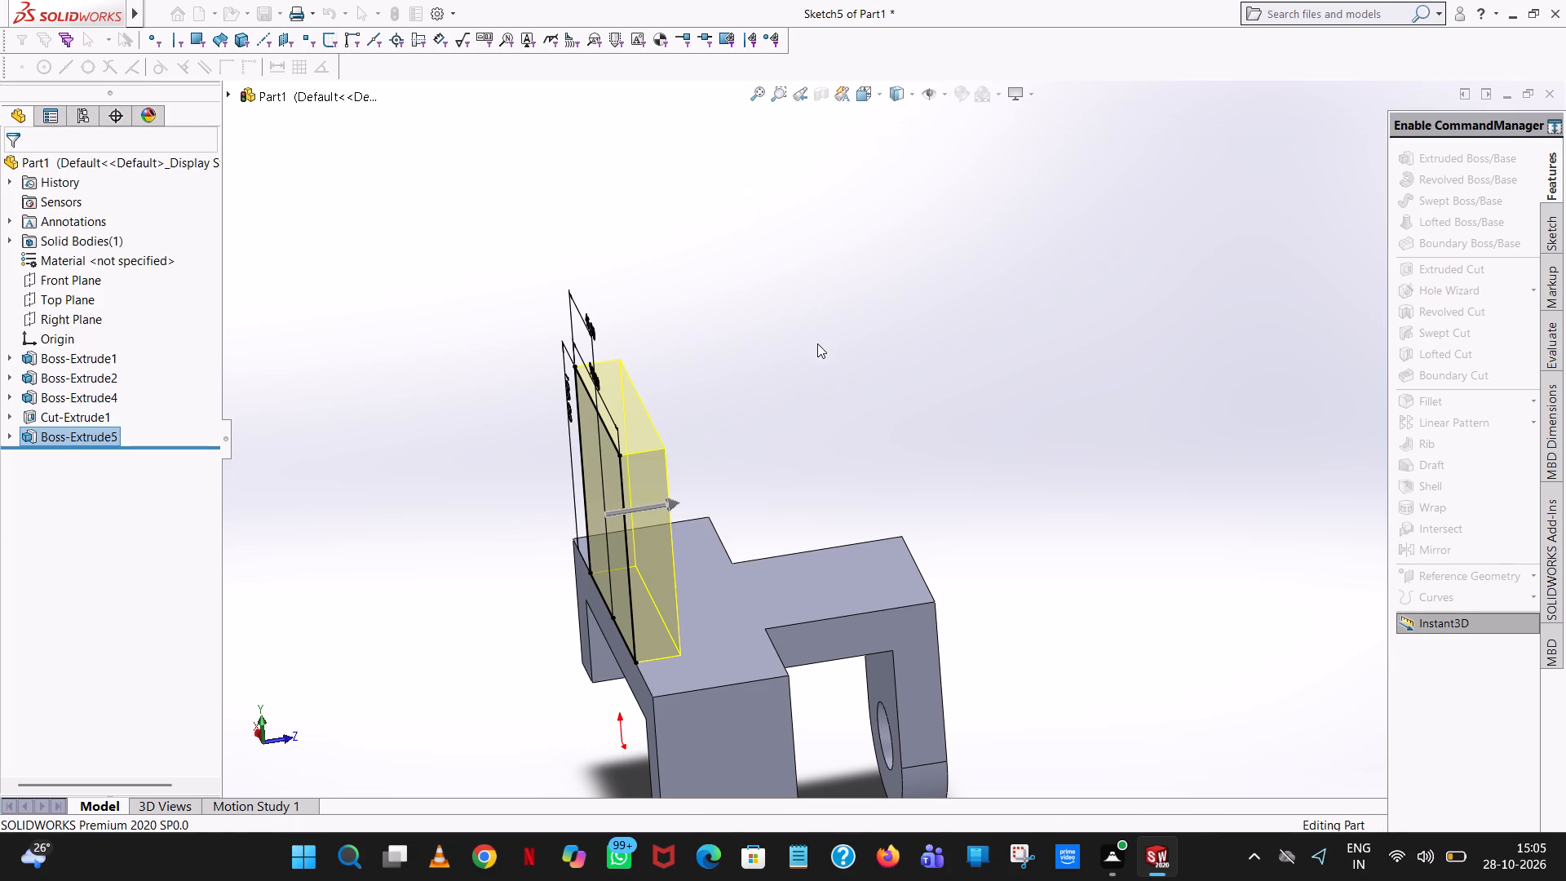
click(839, 382)
Examine the part from several angles, checking the new upright against the block and the hanging plate.
scroll(866, 379, up, 1)
middle_drag(866, 378, 706, 348)
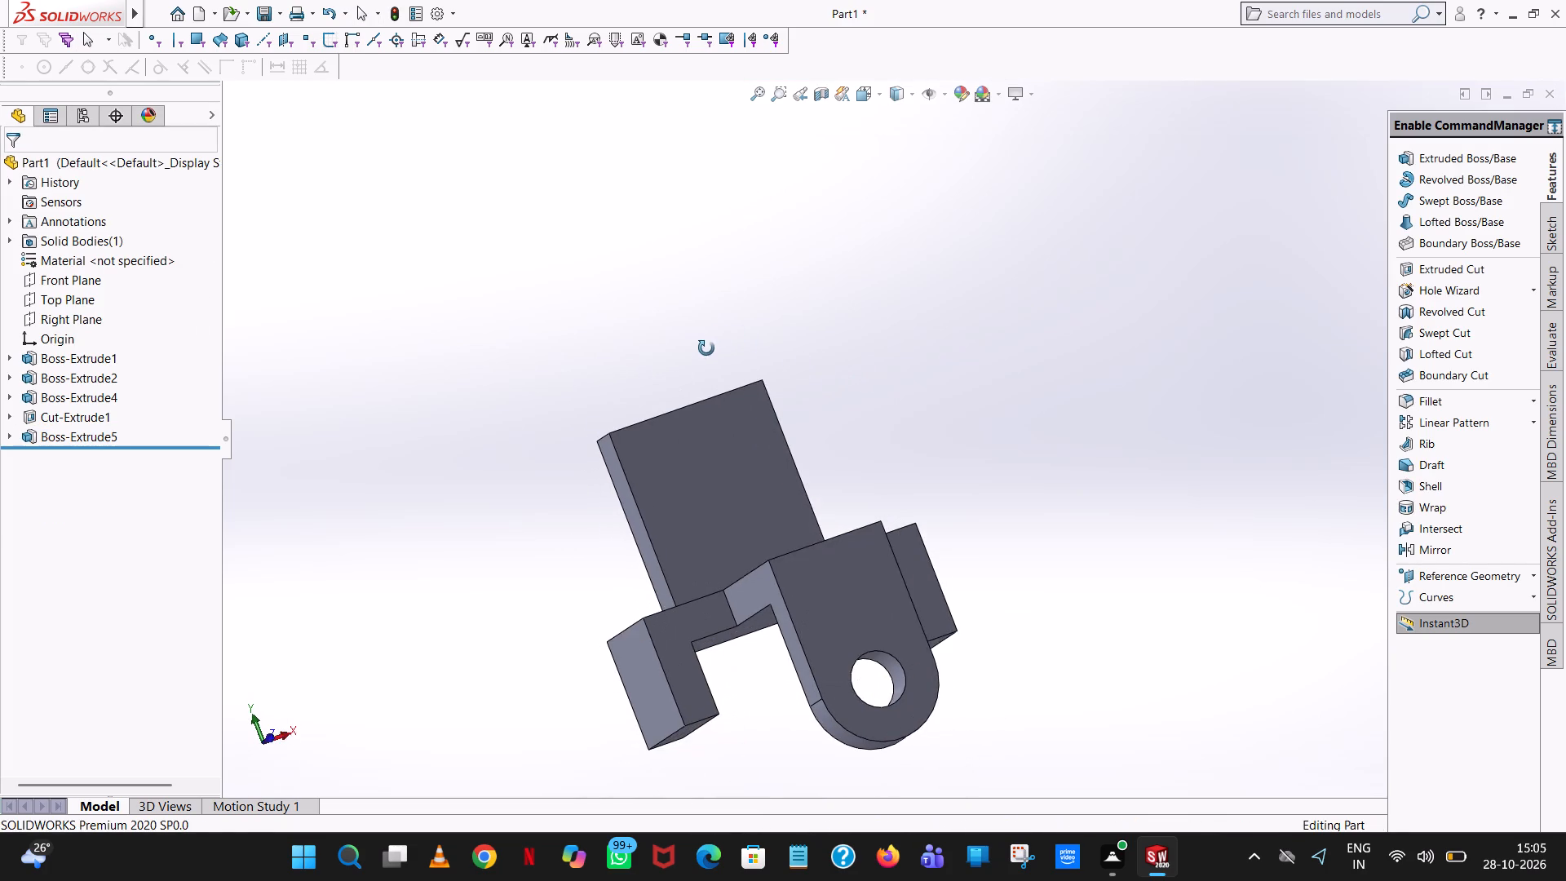
middle_drag(706, 348, 705, 376)
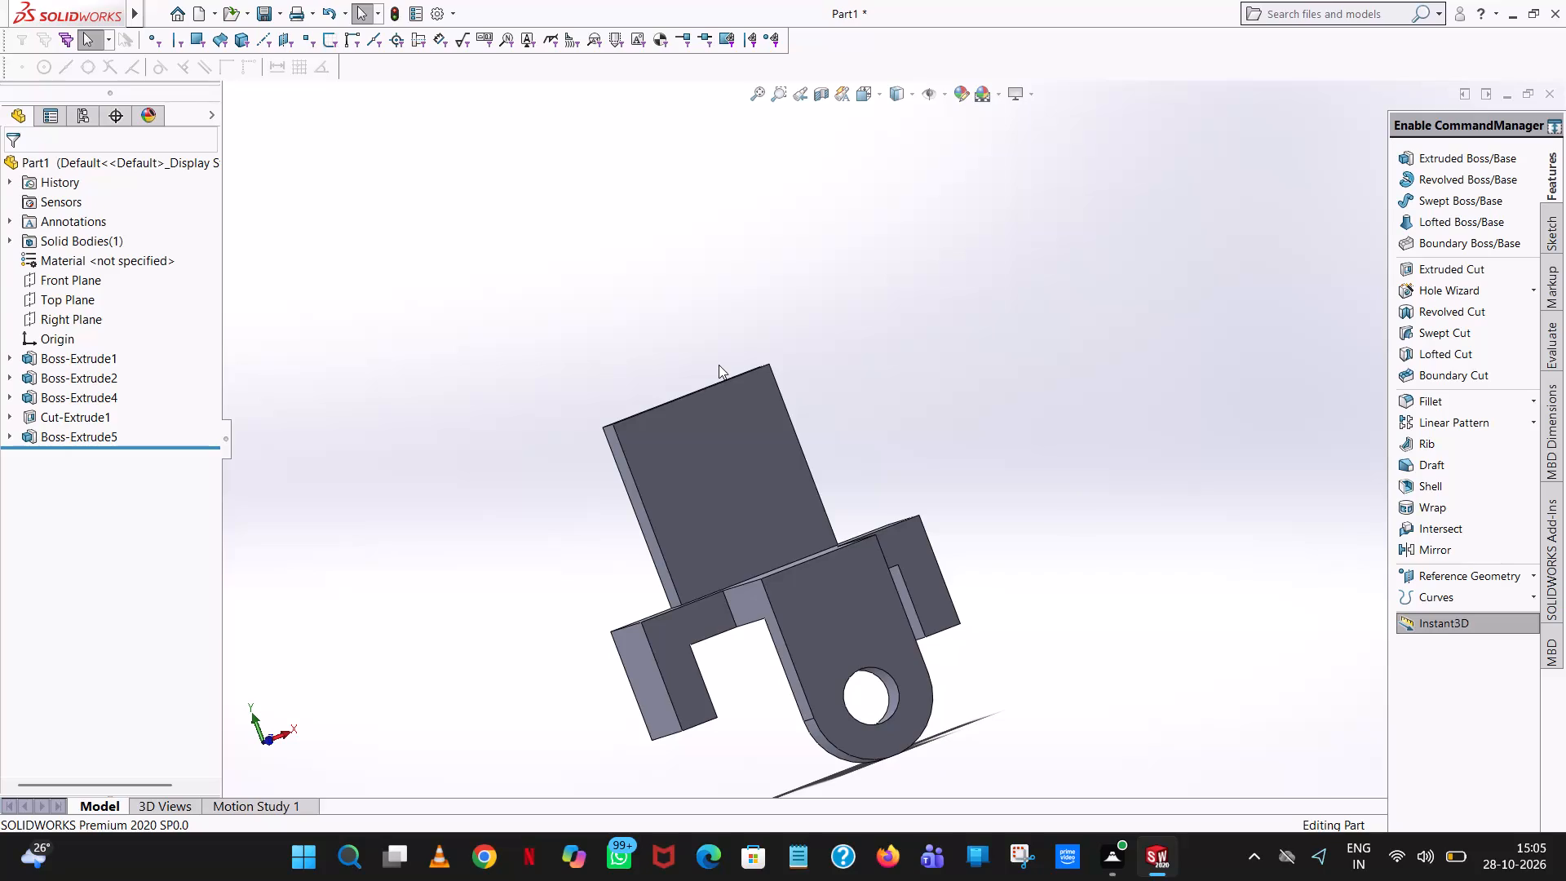
middle_drag(845, 378, 929, 361)
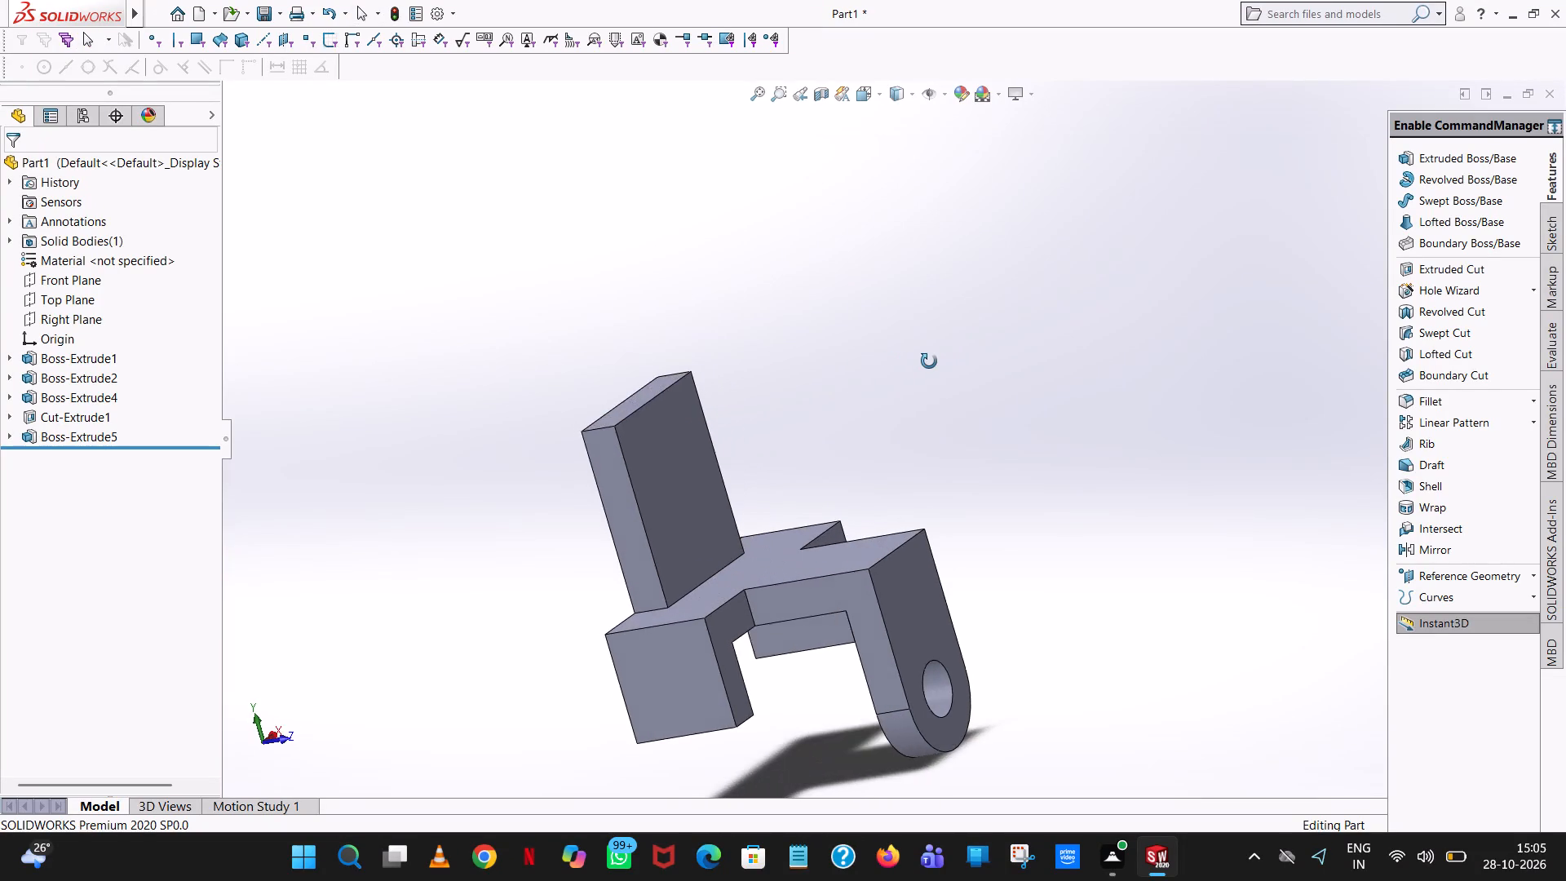
middle_drag(929, 361, 962, 391)
scroll(962, 391, up, 1)
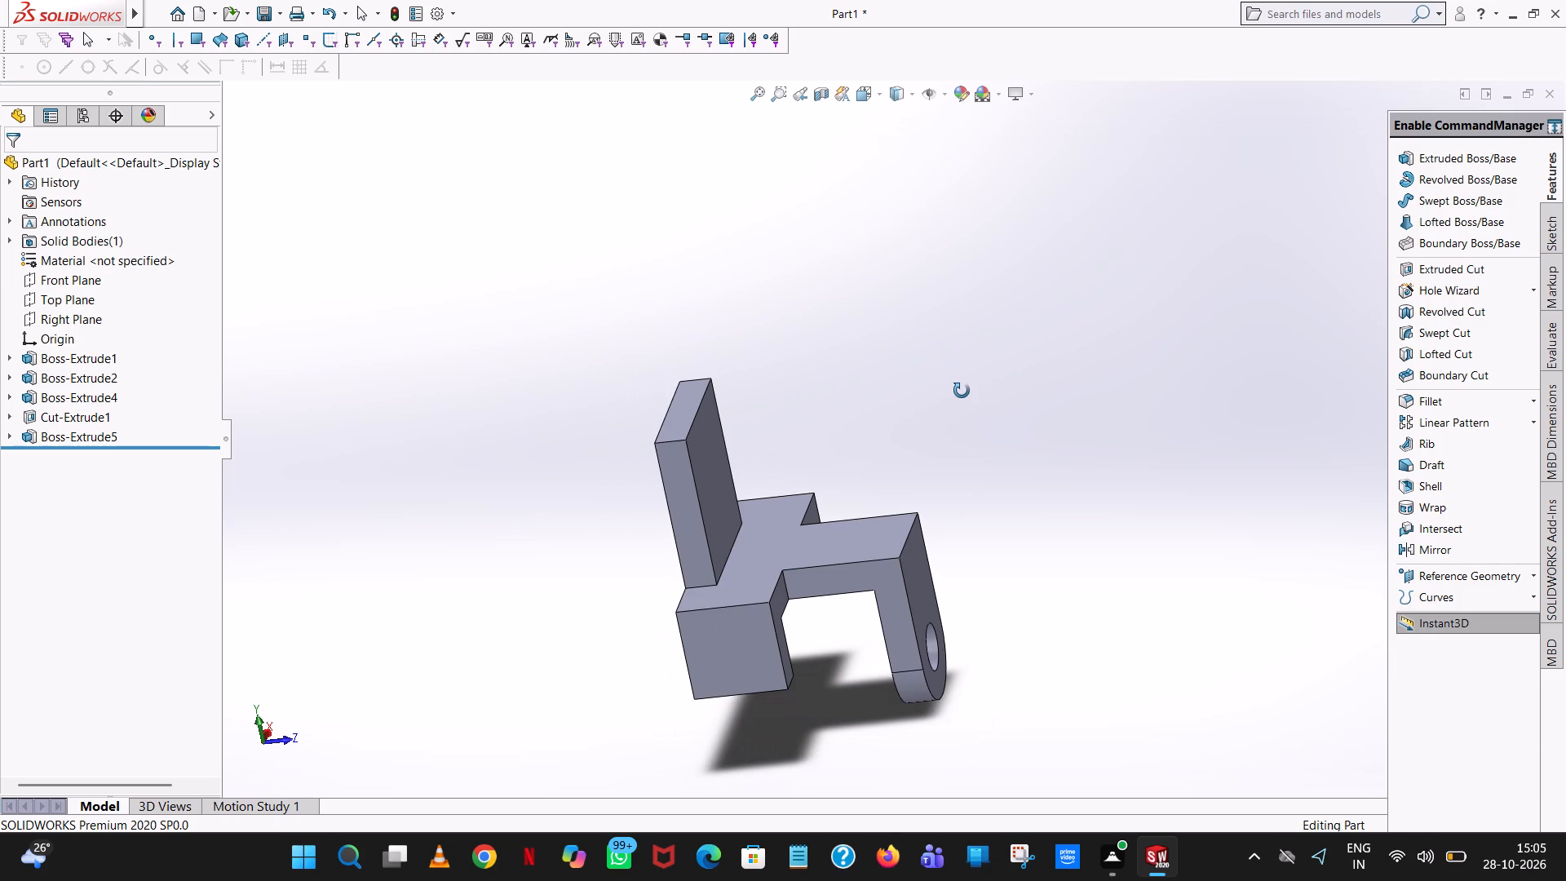
middle_drag(962, 391, 963, 391)
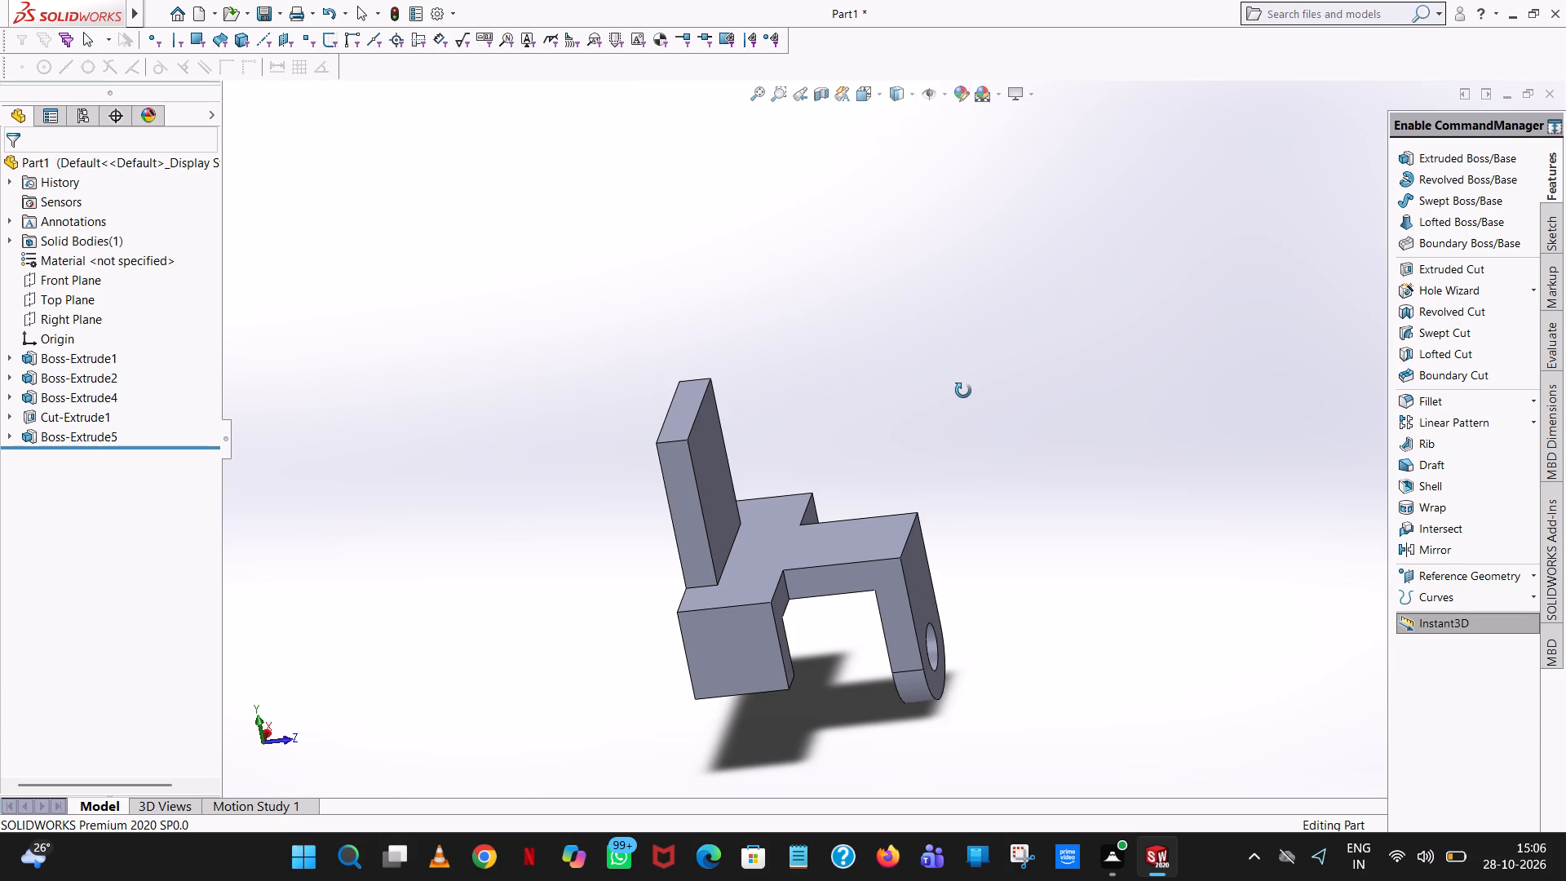
middle_drag(963, 391, 976, 423)
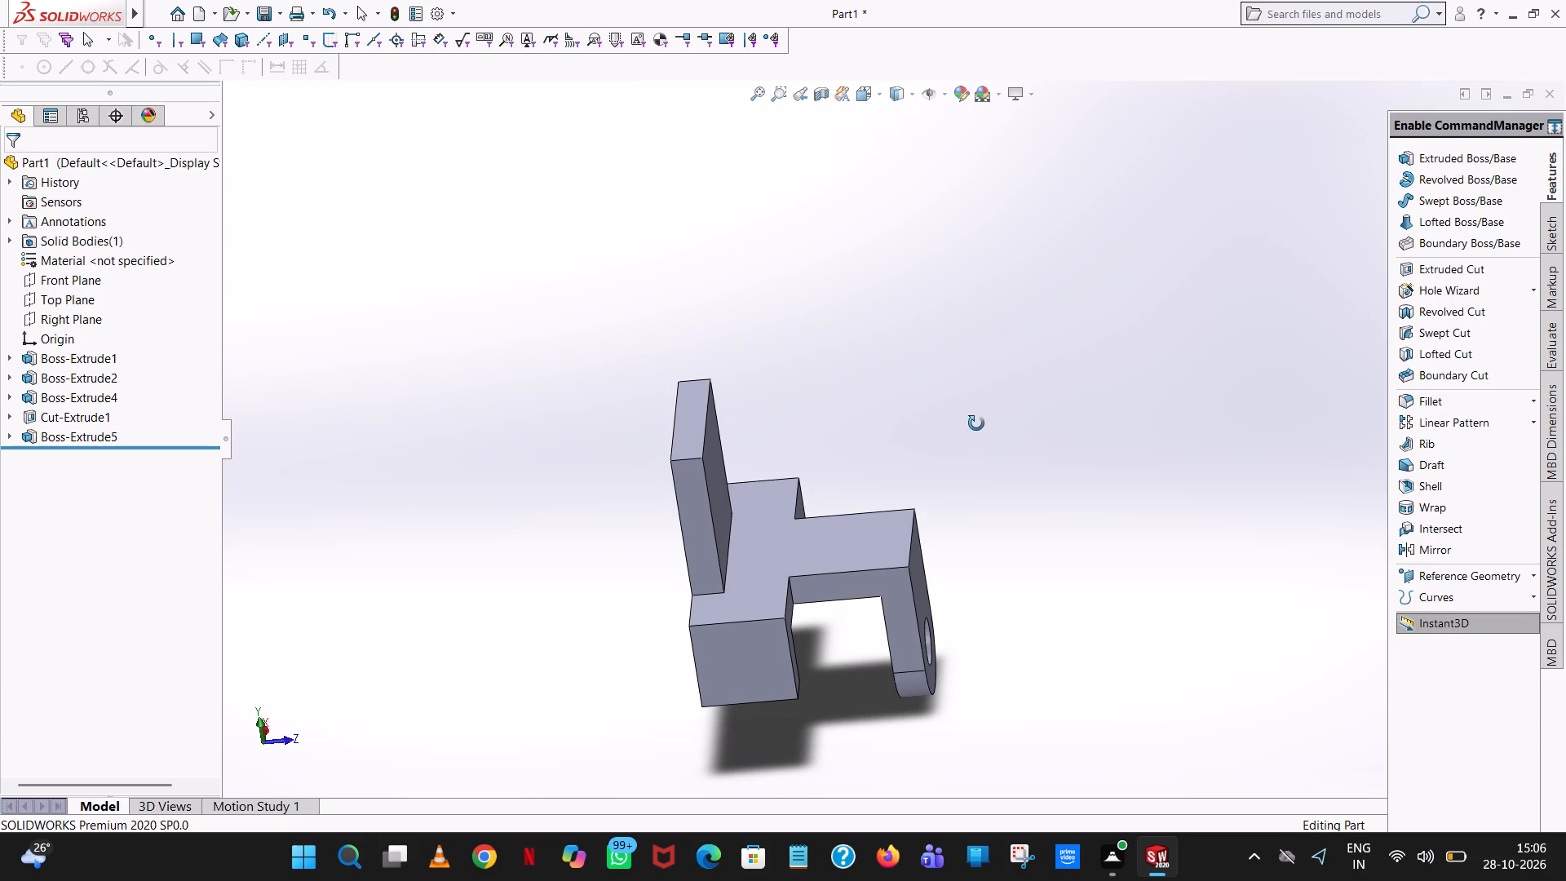
middle_drag(976, 423, 993, 386)
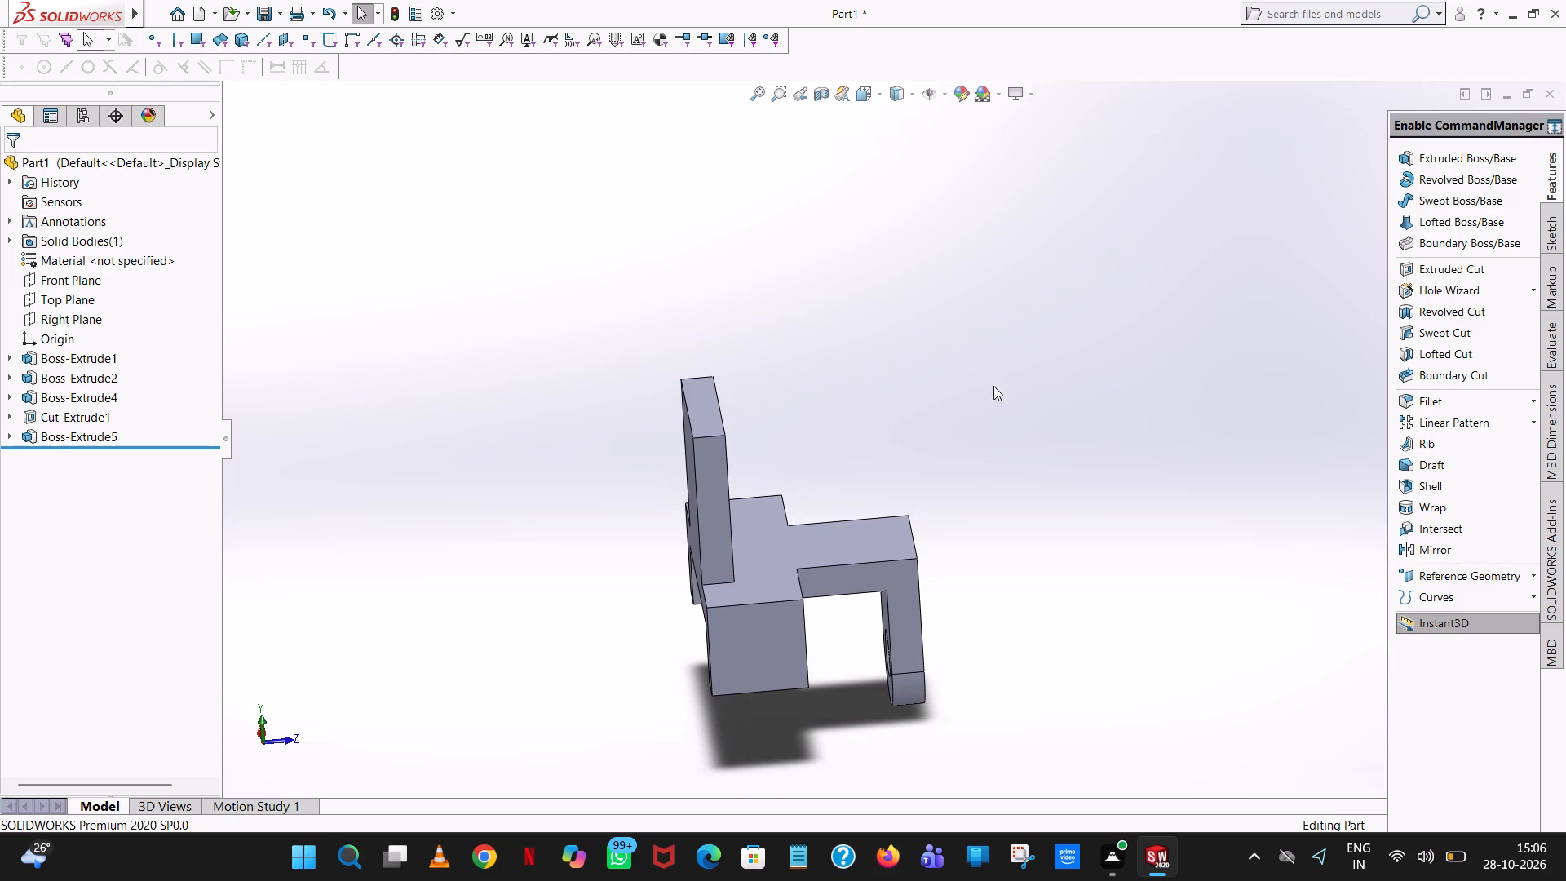
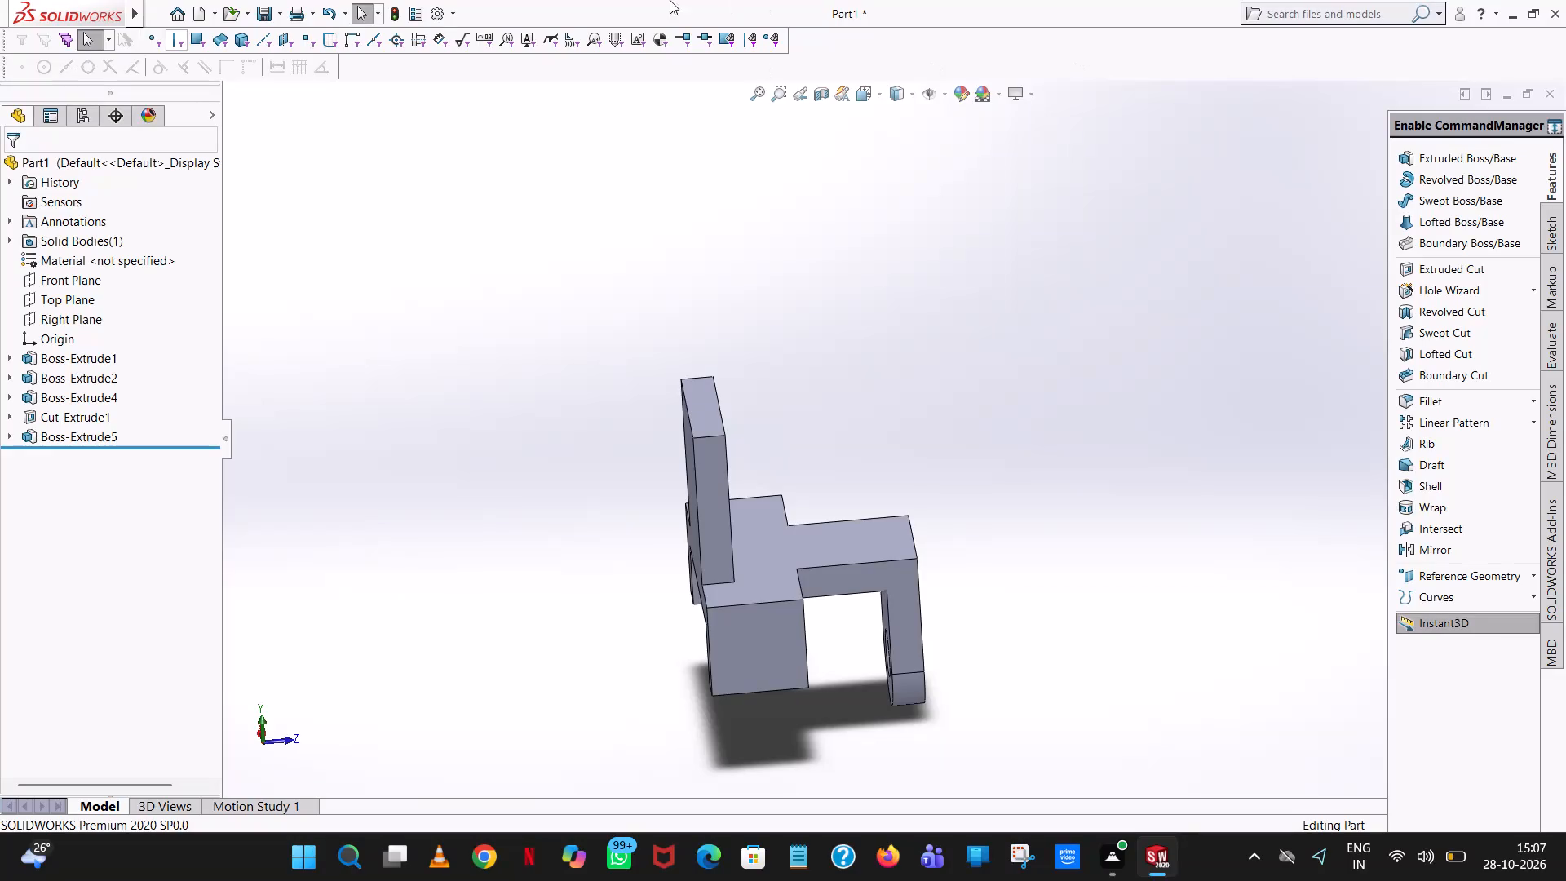
Start an extruded boss sketch on the upright's front face and view it normal to the sketch plane.
scroll(900, 375, up, 1)
middle_drag(900, 375, 772, 346)
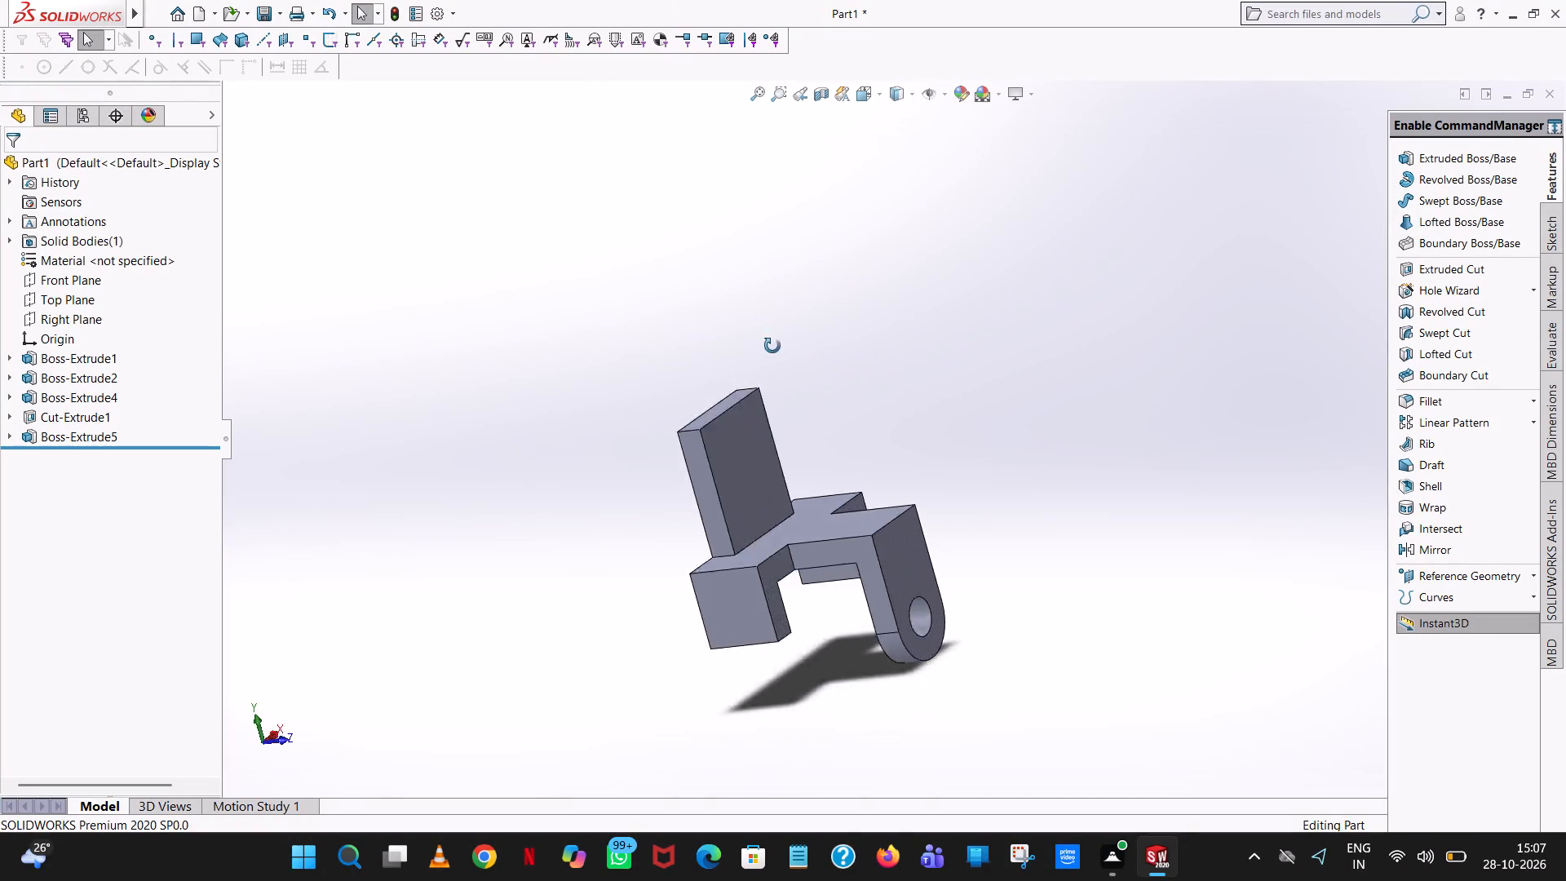
middle_drag(772, 346, 686, 529)
scroll(719, 332, up, 1)
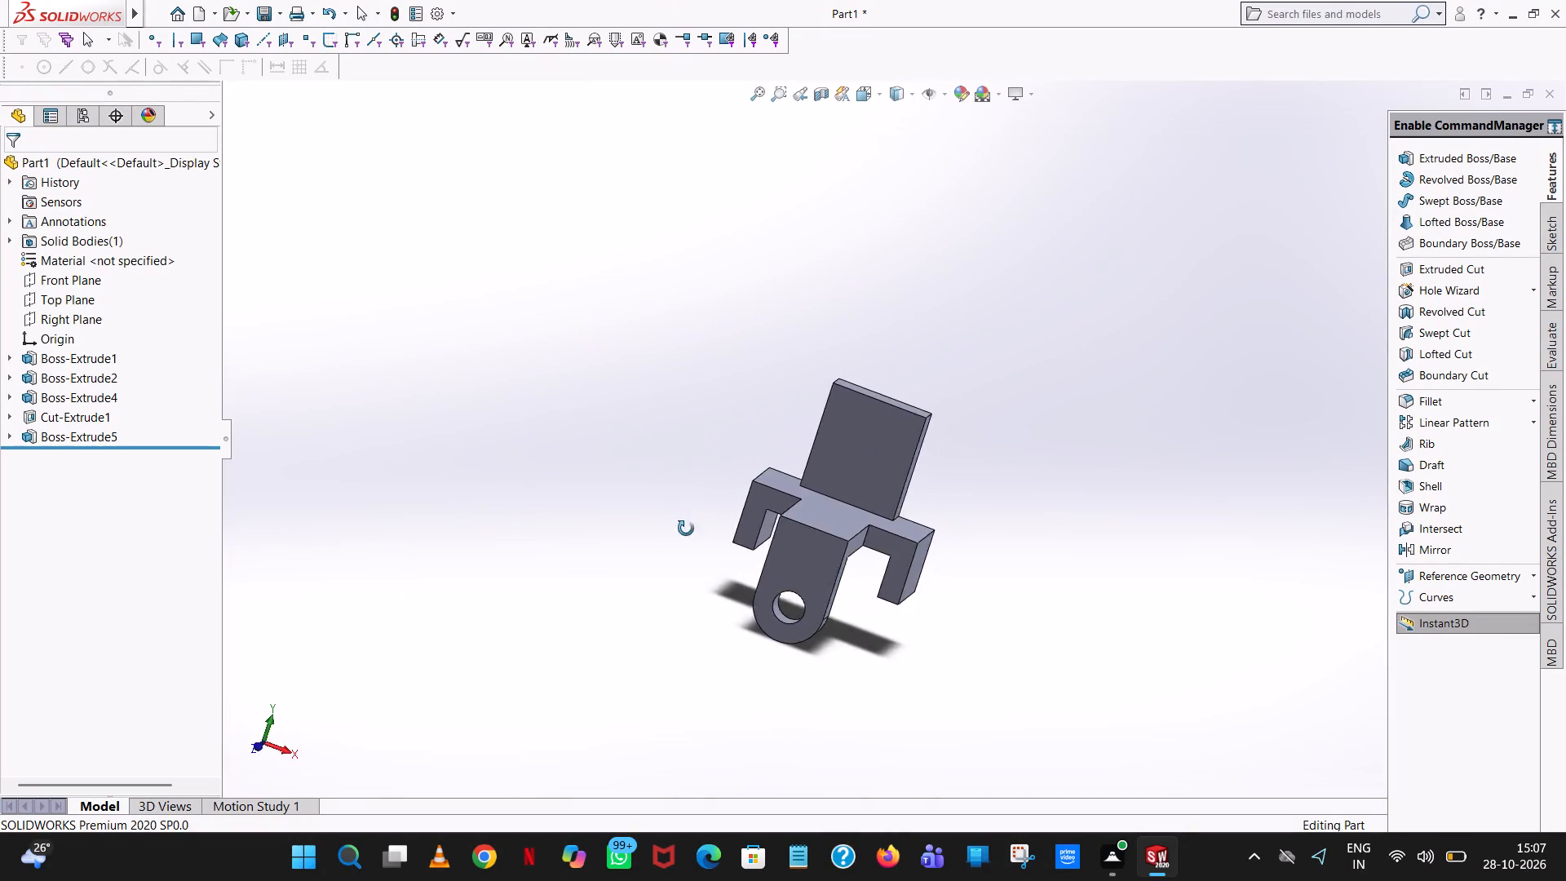
middle_drag(686, 529, 711, 471)
scroll(711, 471, up, 1)
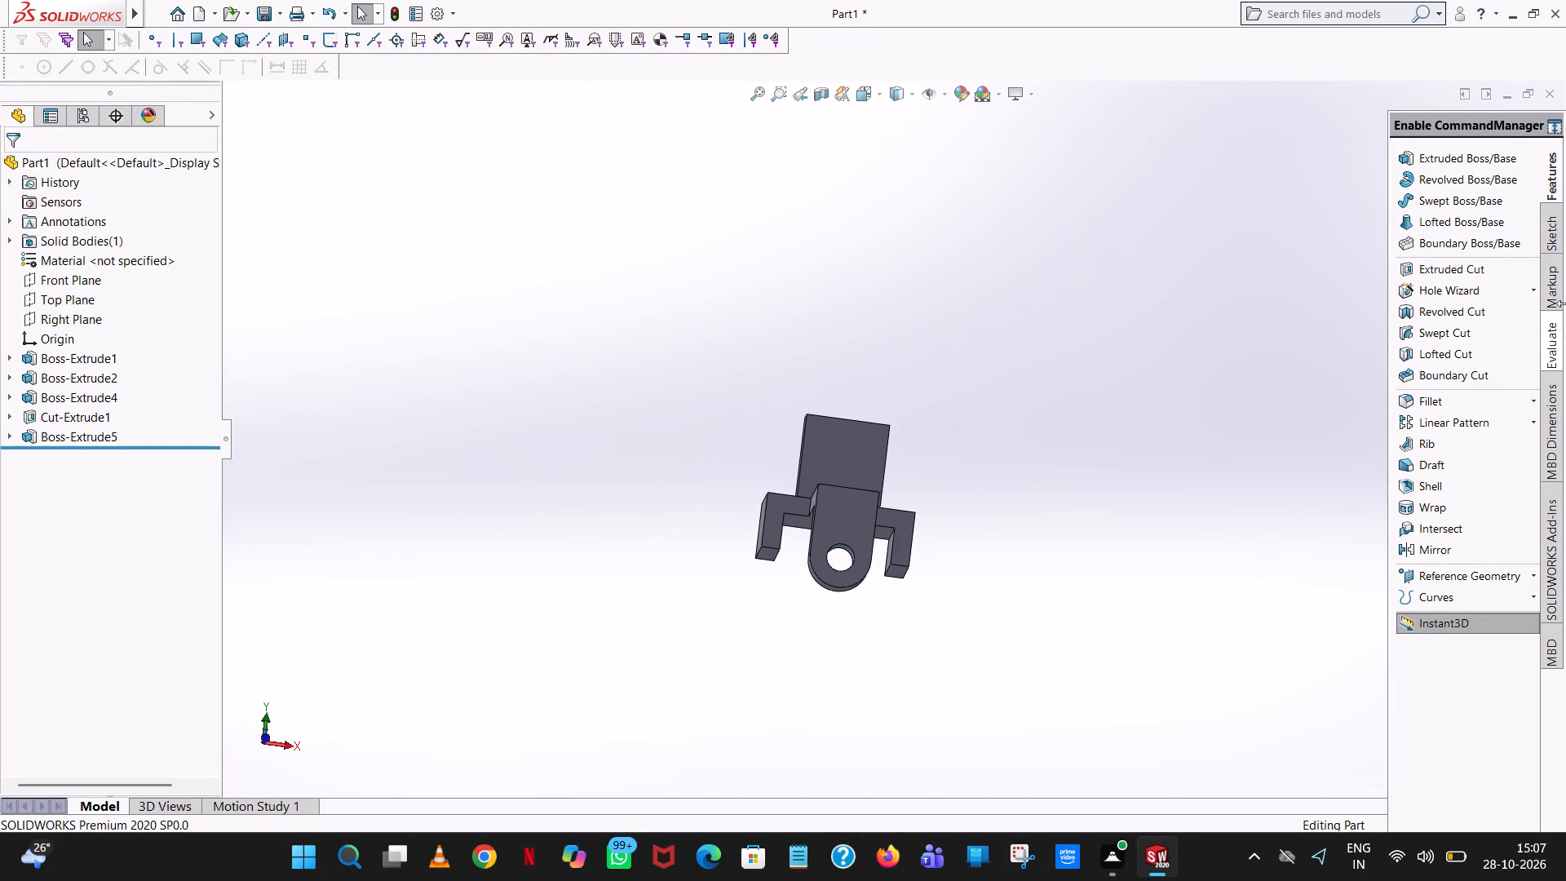
click(1466, 164)
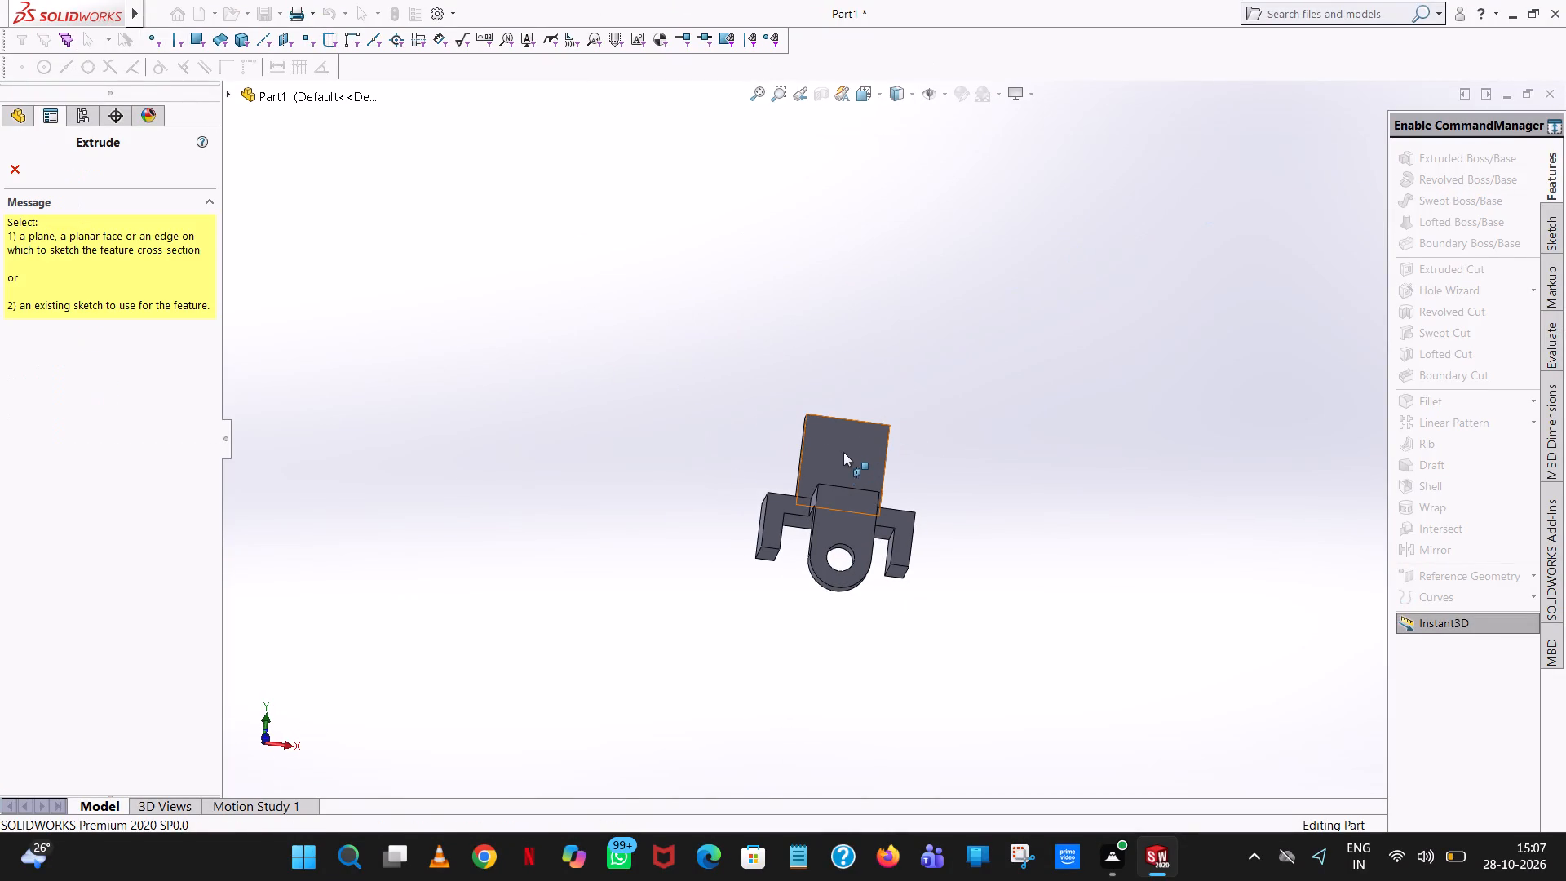
scroll(862, 439, down, 9)
click(856, 456)
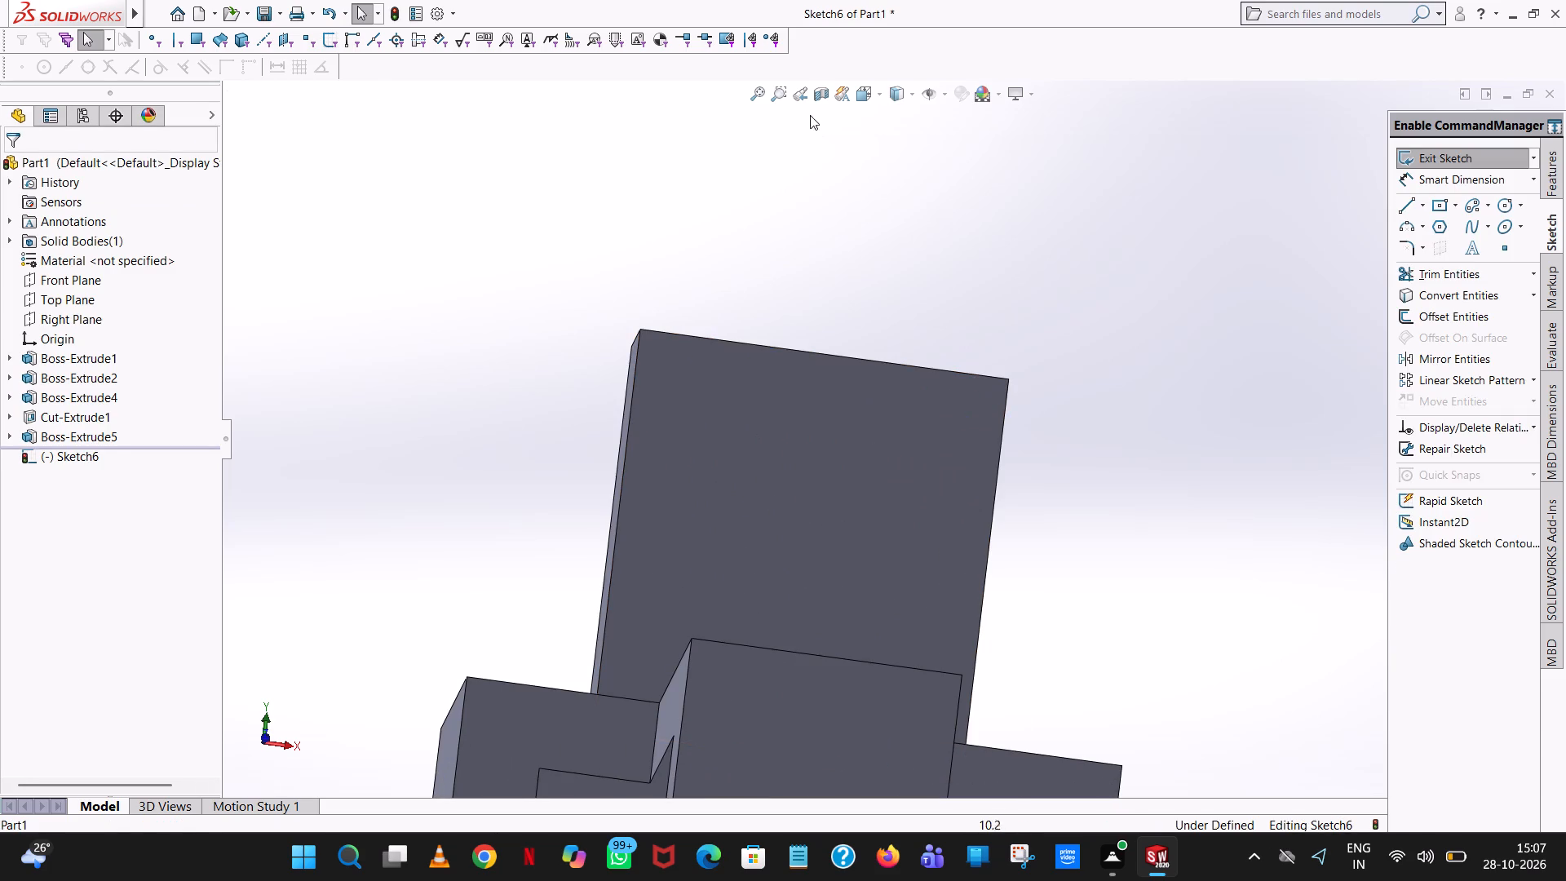
click(874, 93)
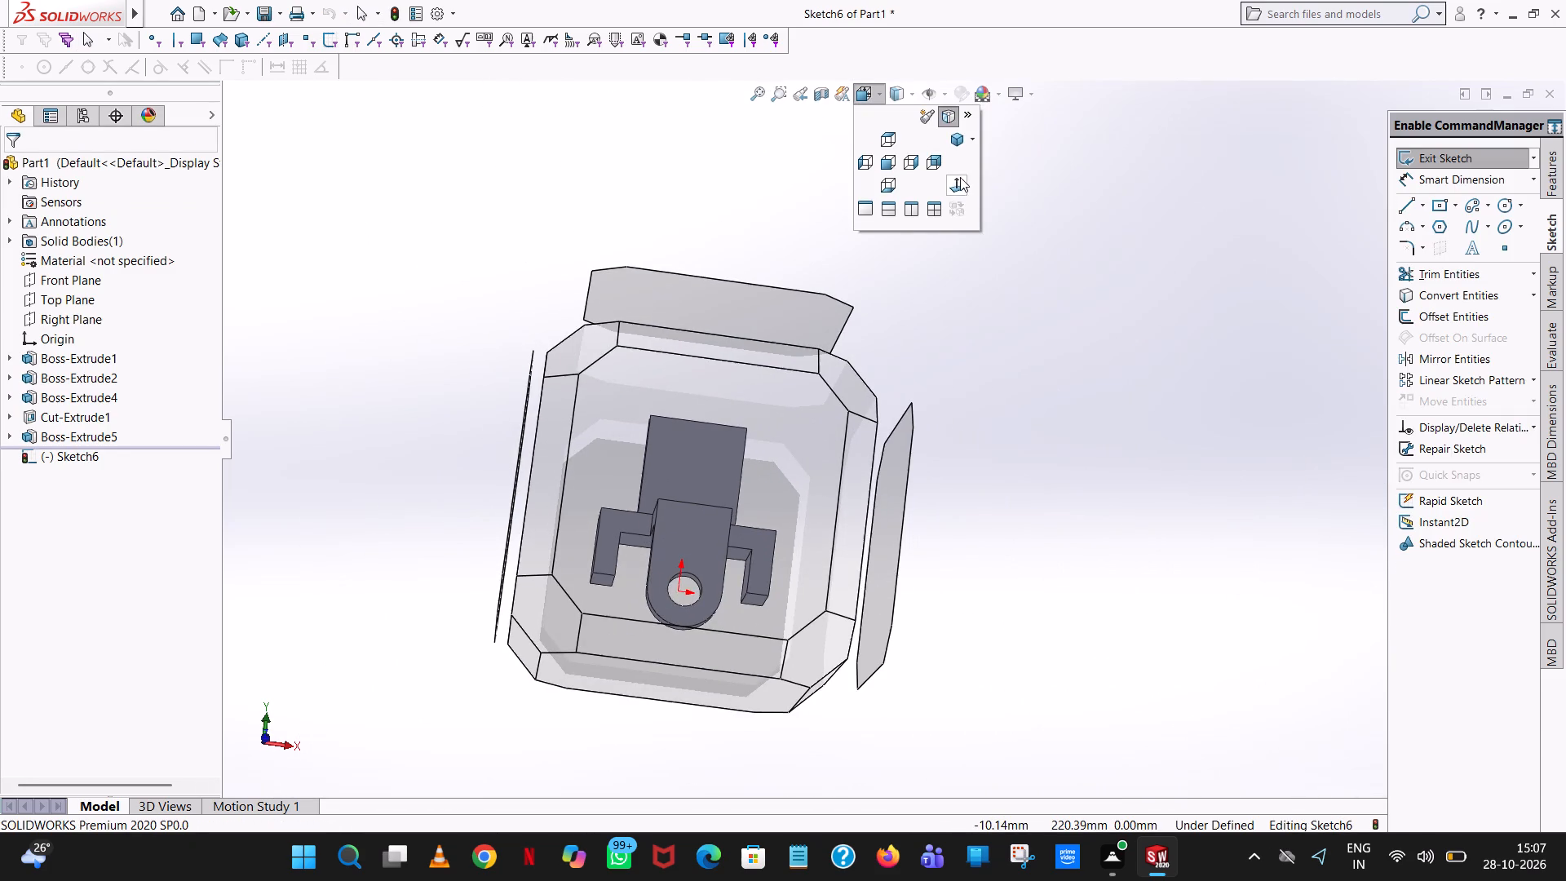
click(958, 177)
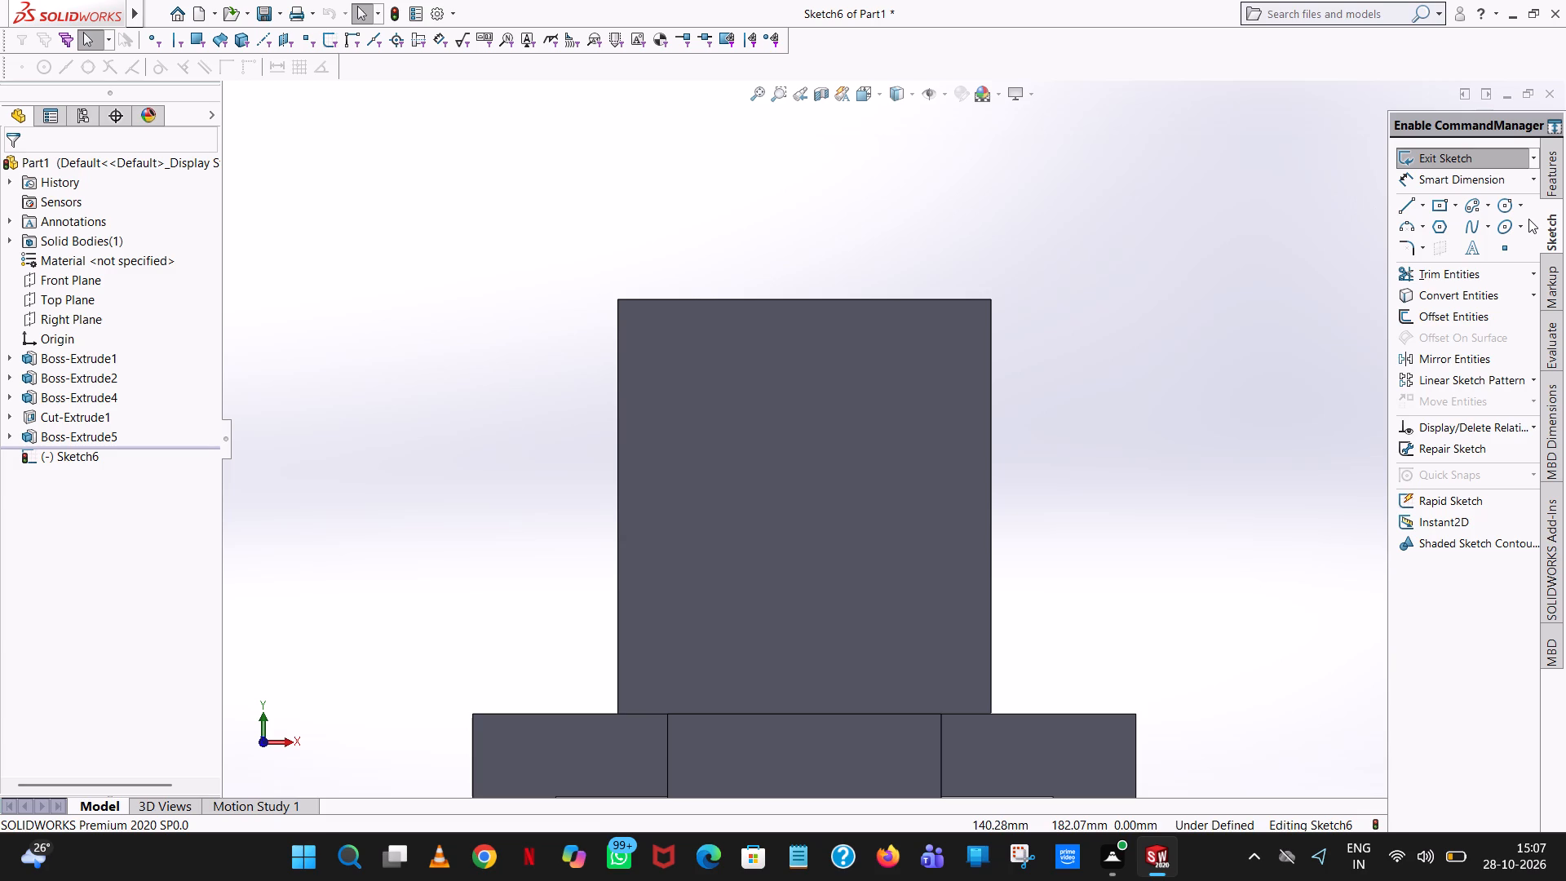
right_click(1474, 81)
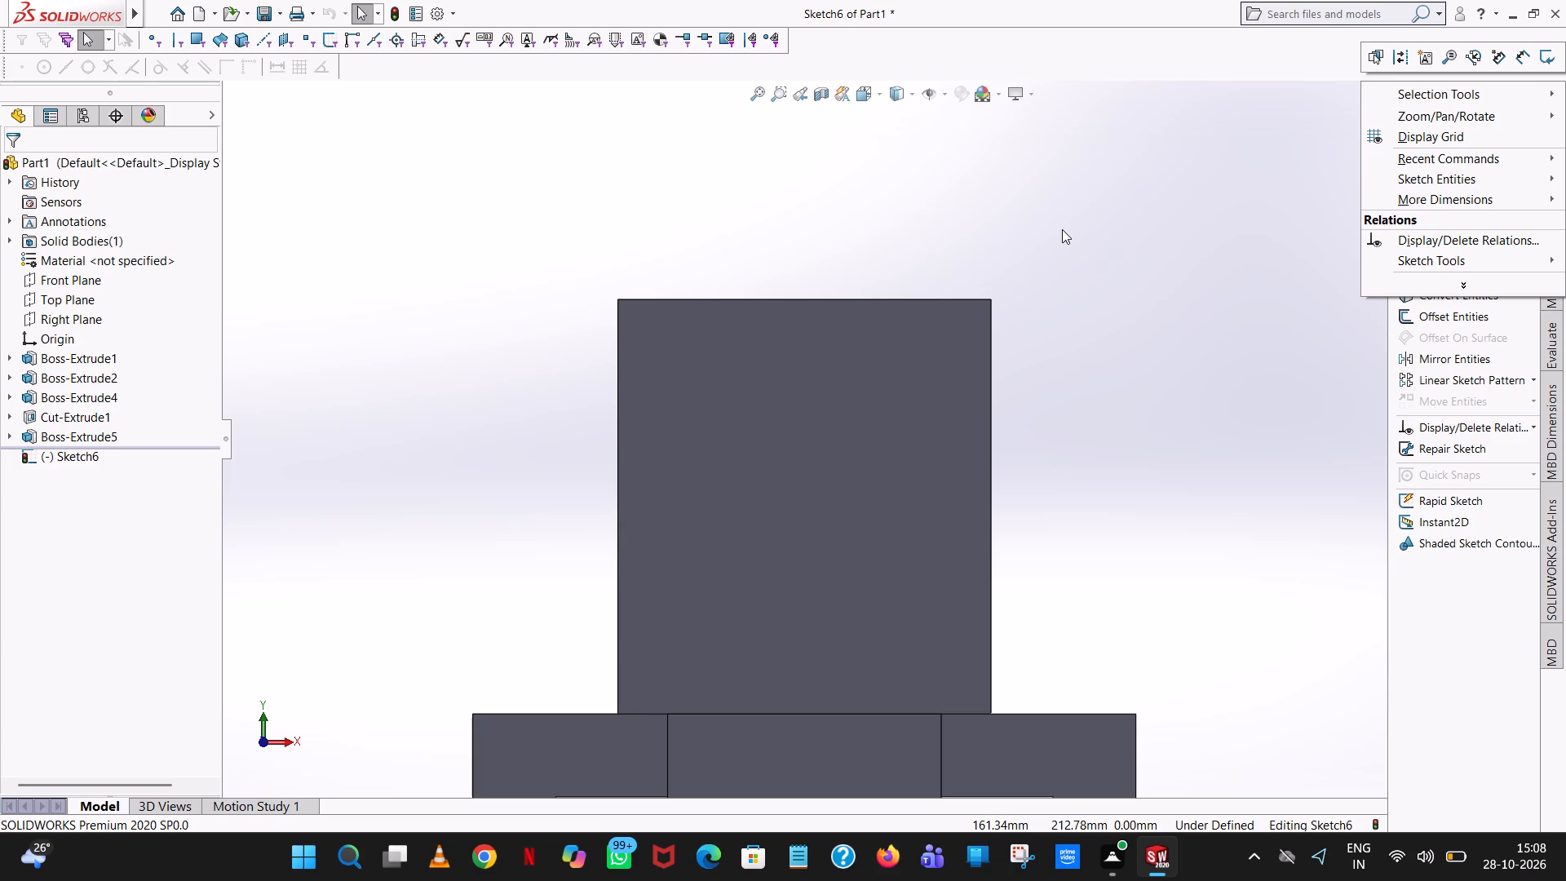
click(1137, 232)
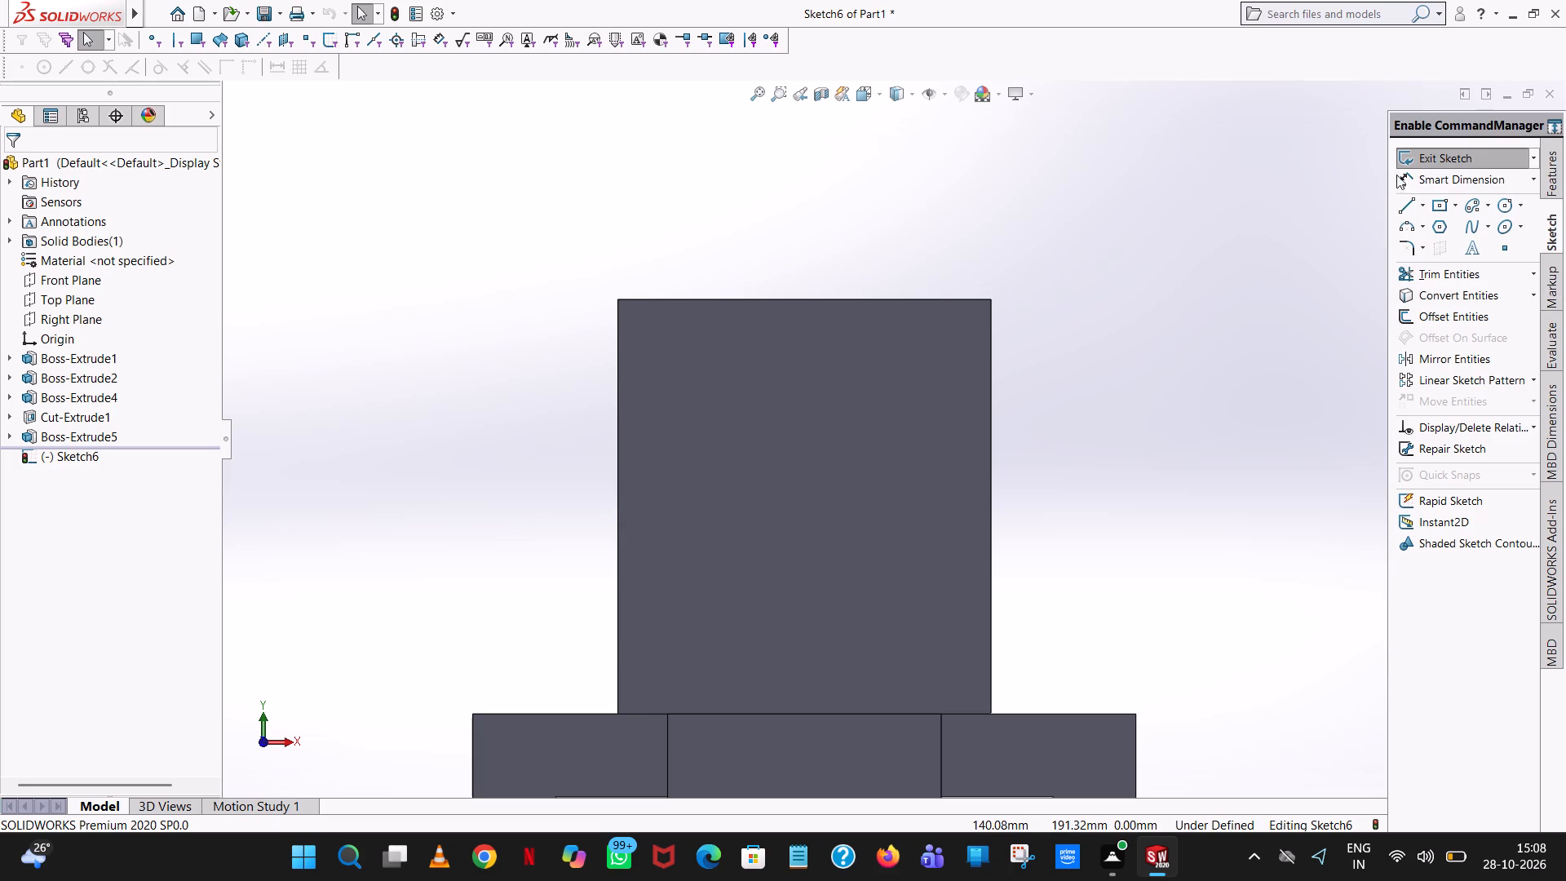
Draw a vertical line about 64 mm long upward from the midpoint of the upright's top edge.
click(1409, 213)
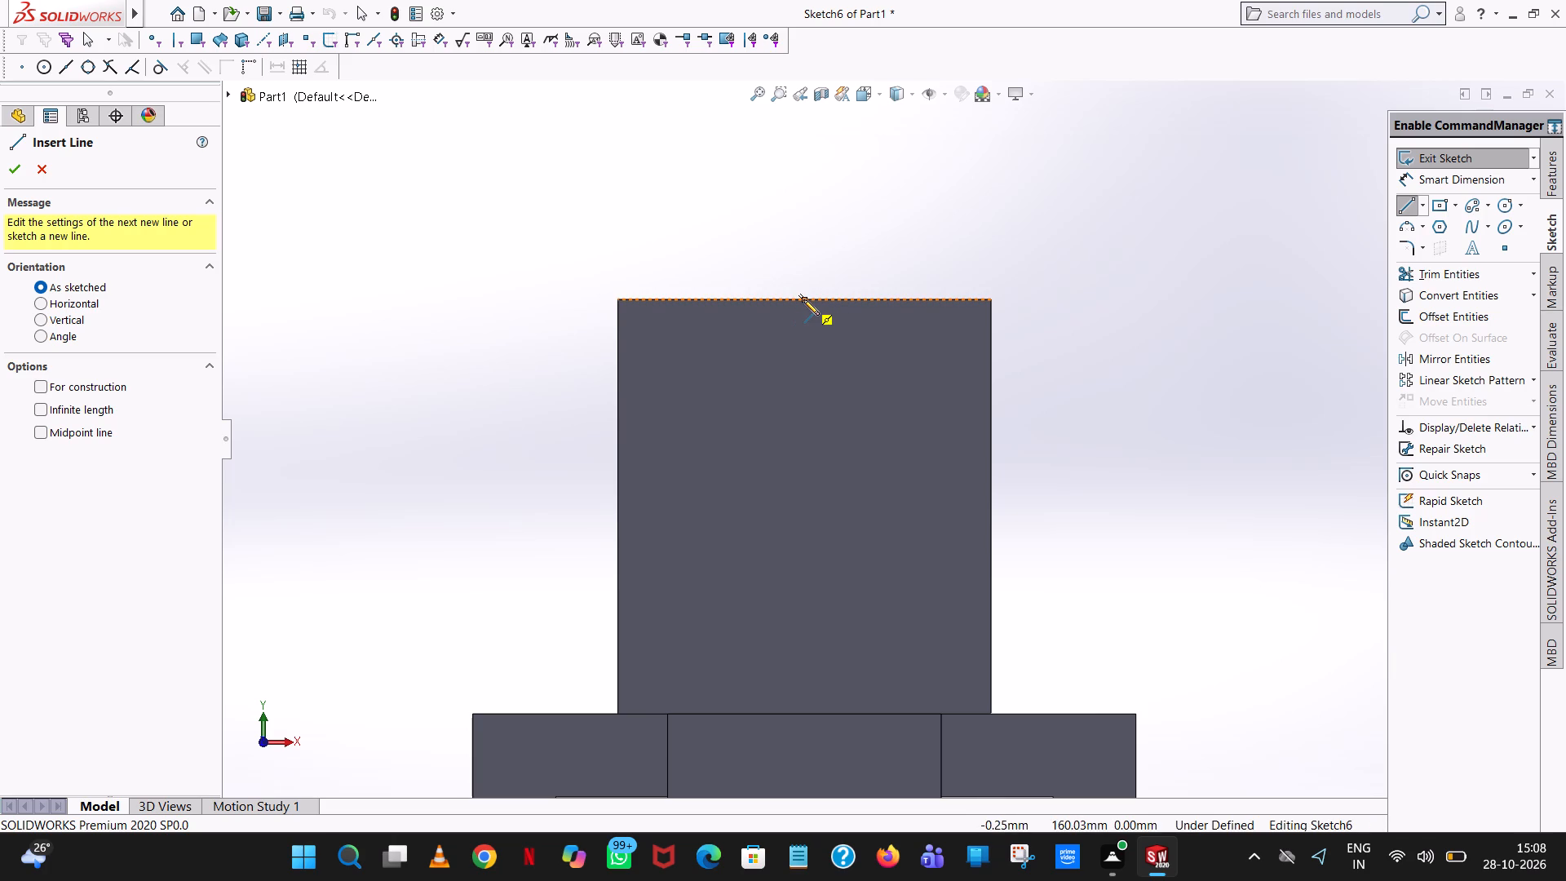
click(803, 299)
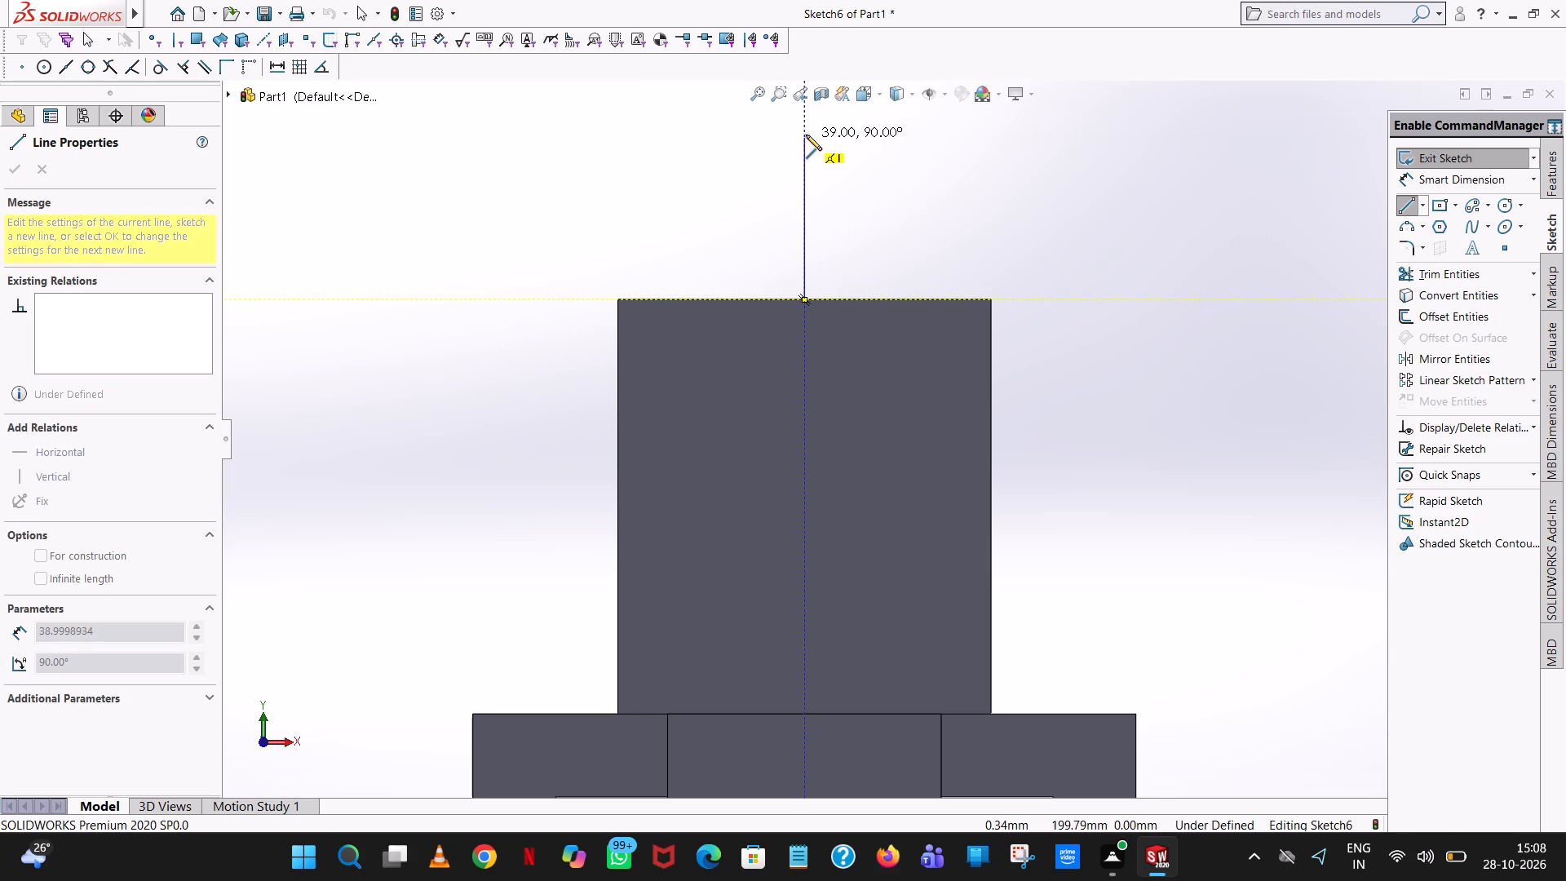
scroll(806, 134, down, 8)
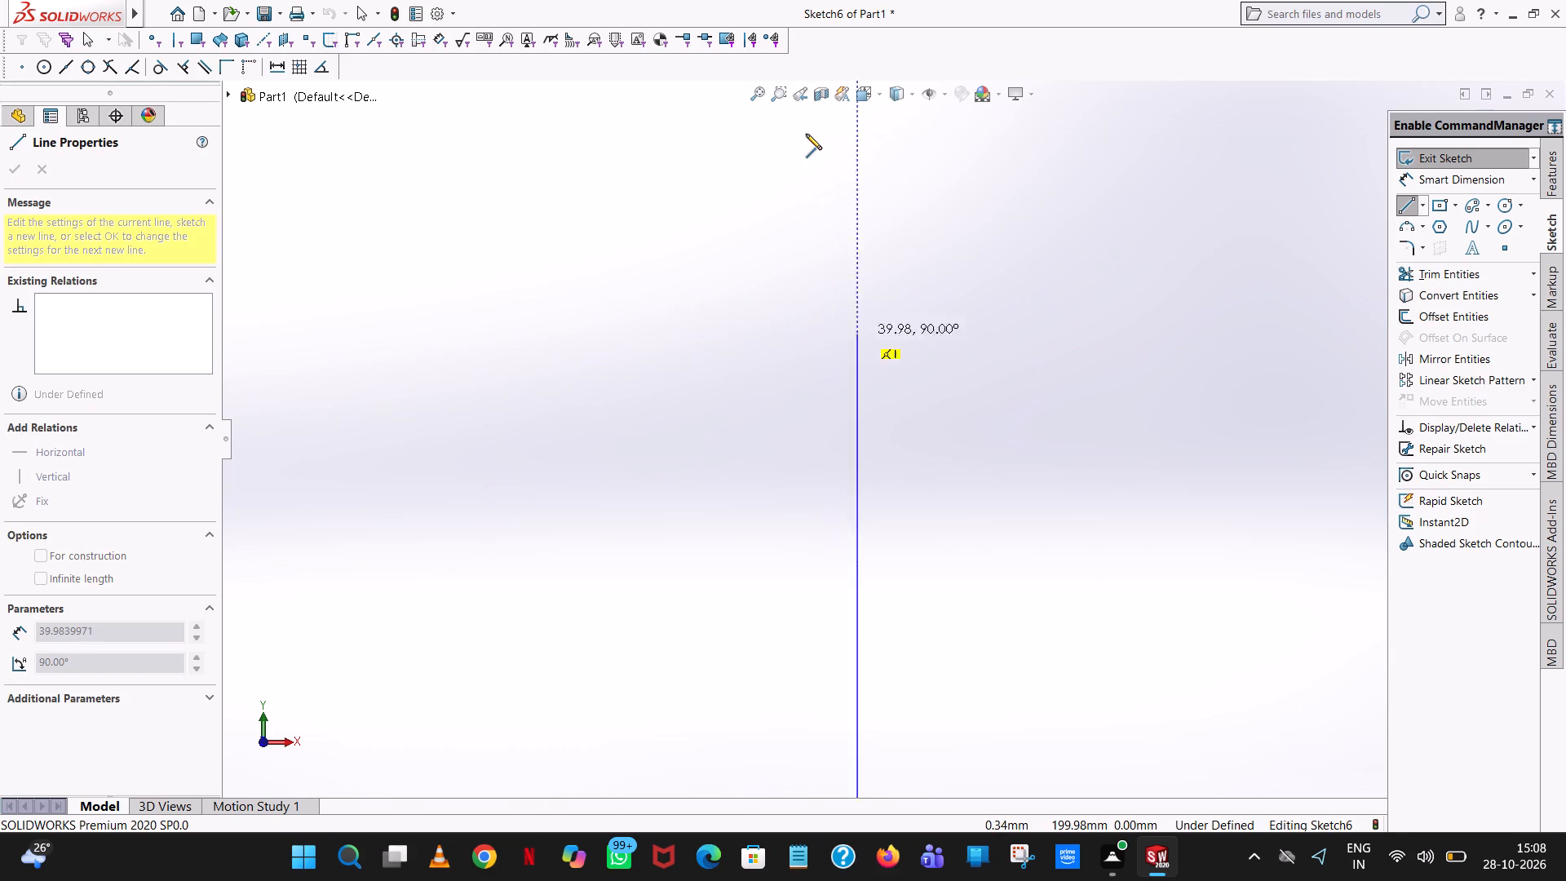
scroll(806, 134, up, 11)
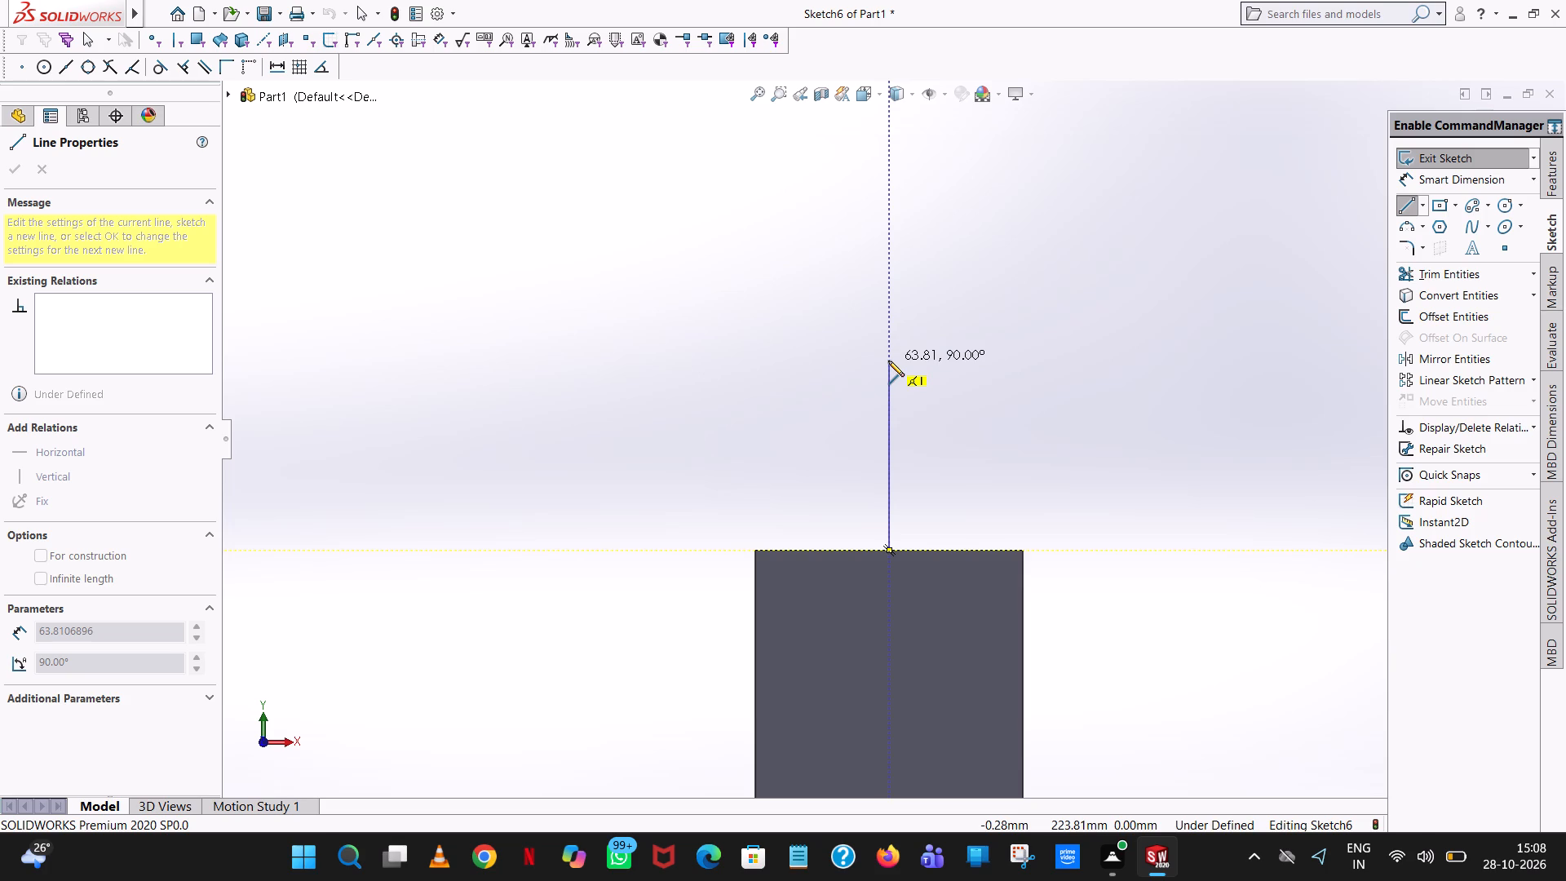
click(888, 361)
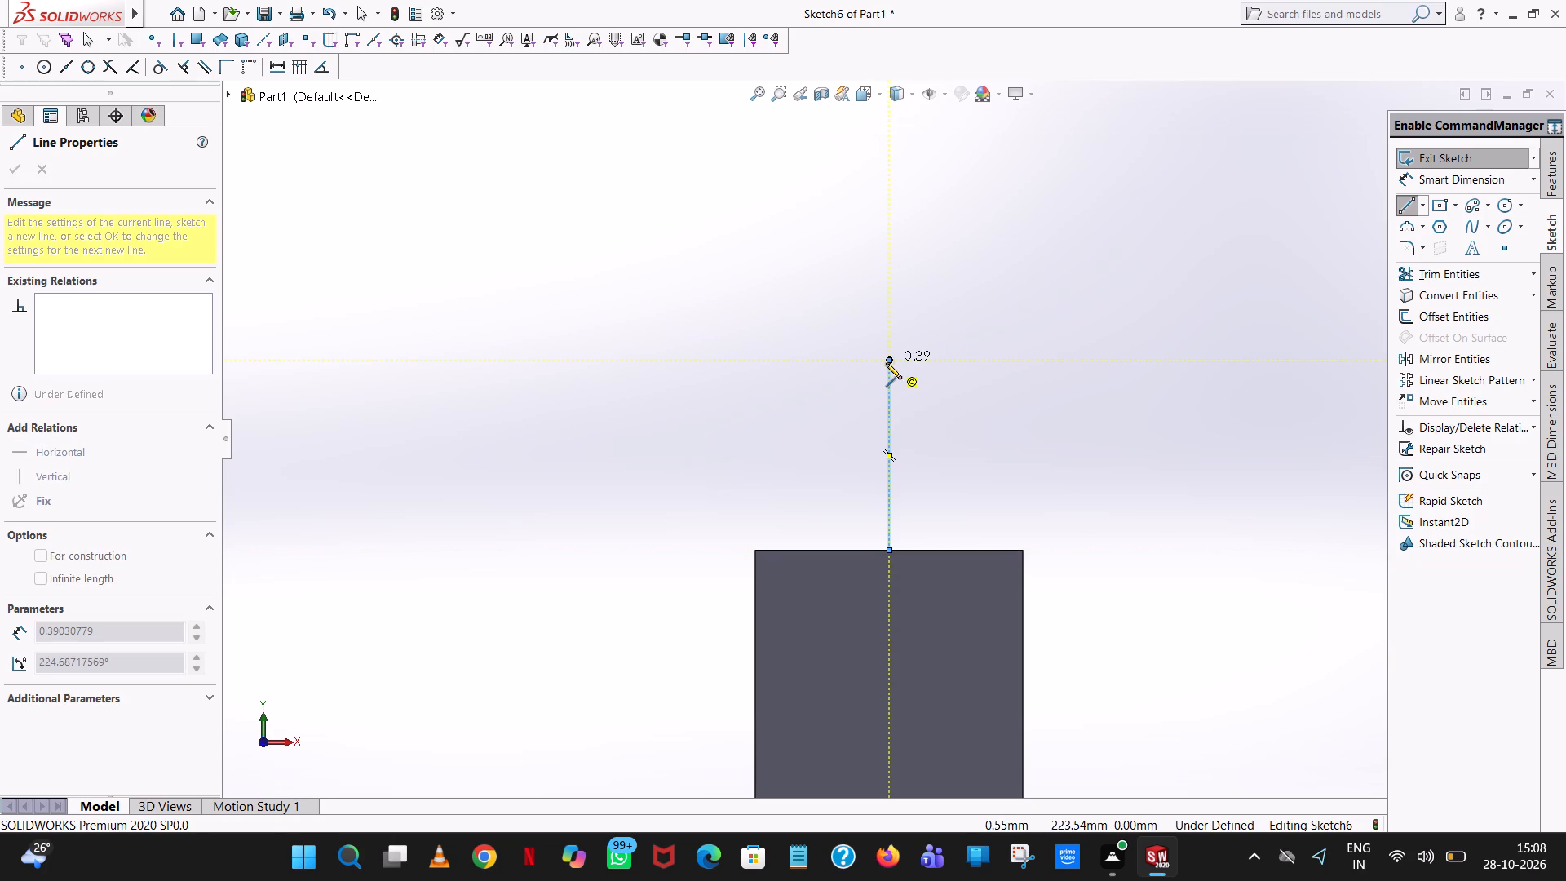
right_click(886, 363)
click(943, 385)
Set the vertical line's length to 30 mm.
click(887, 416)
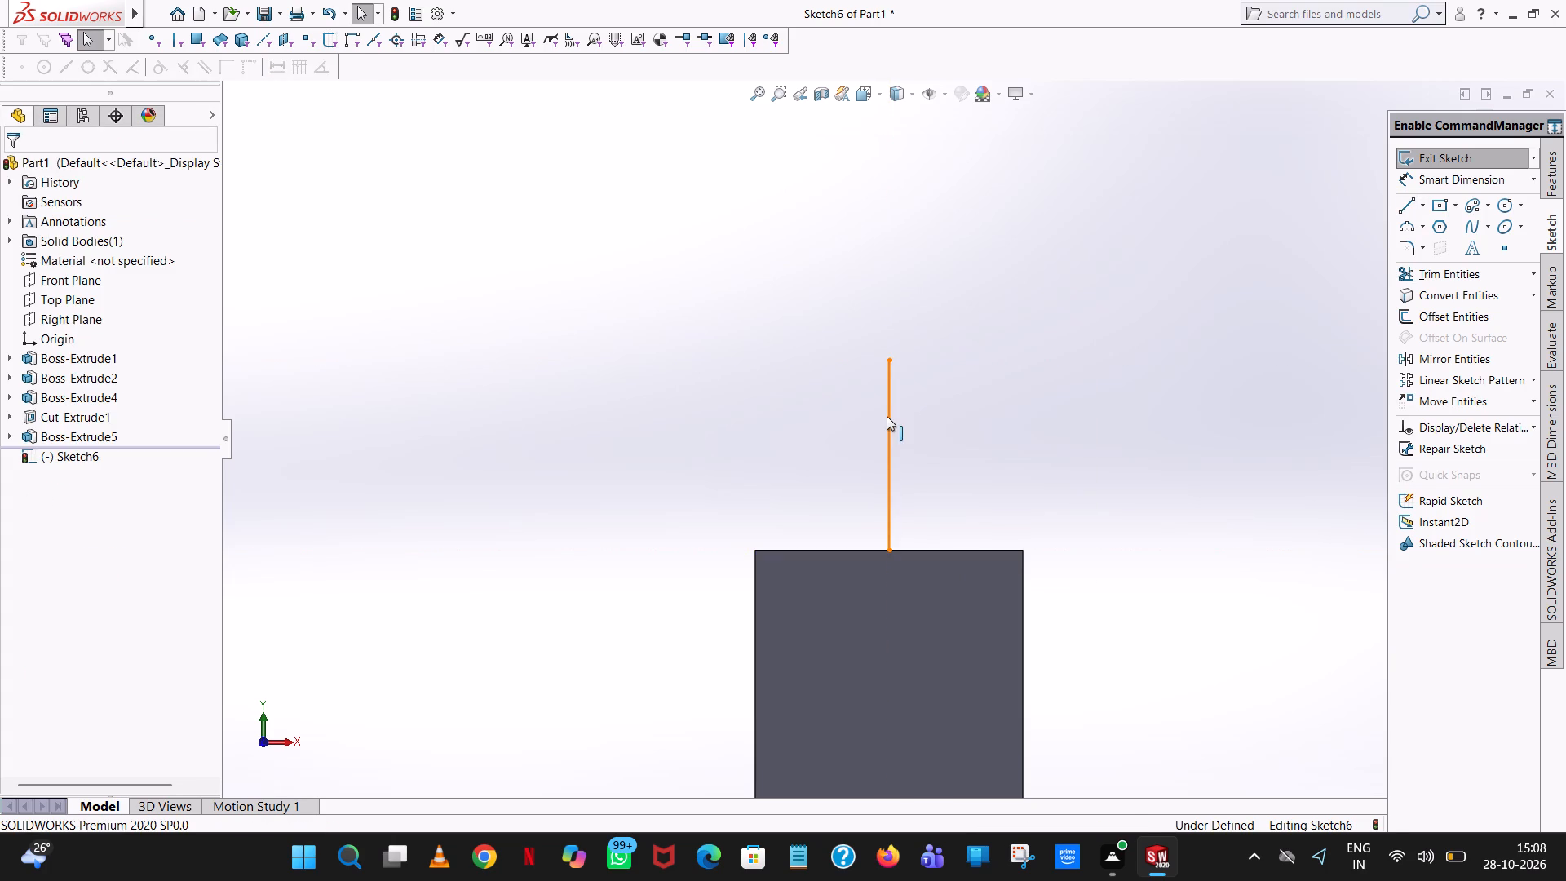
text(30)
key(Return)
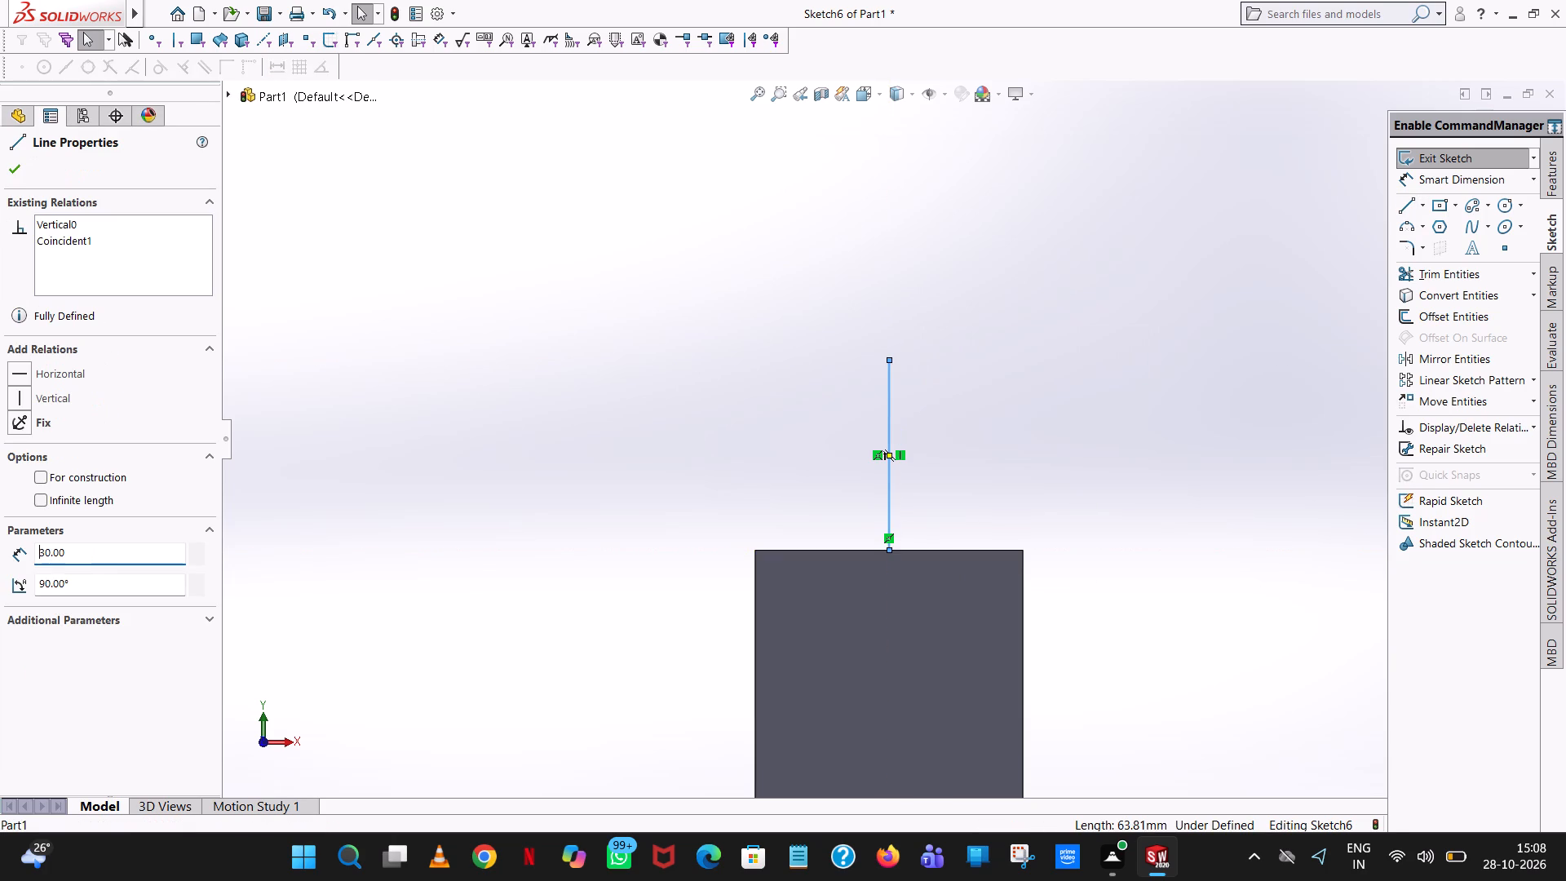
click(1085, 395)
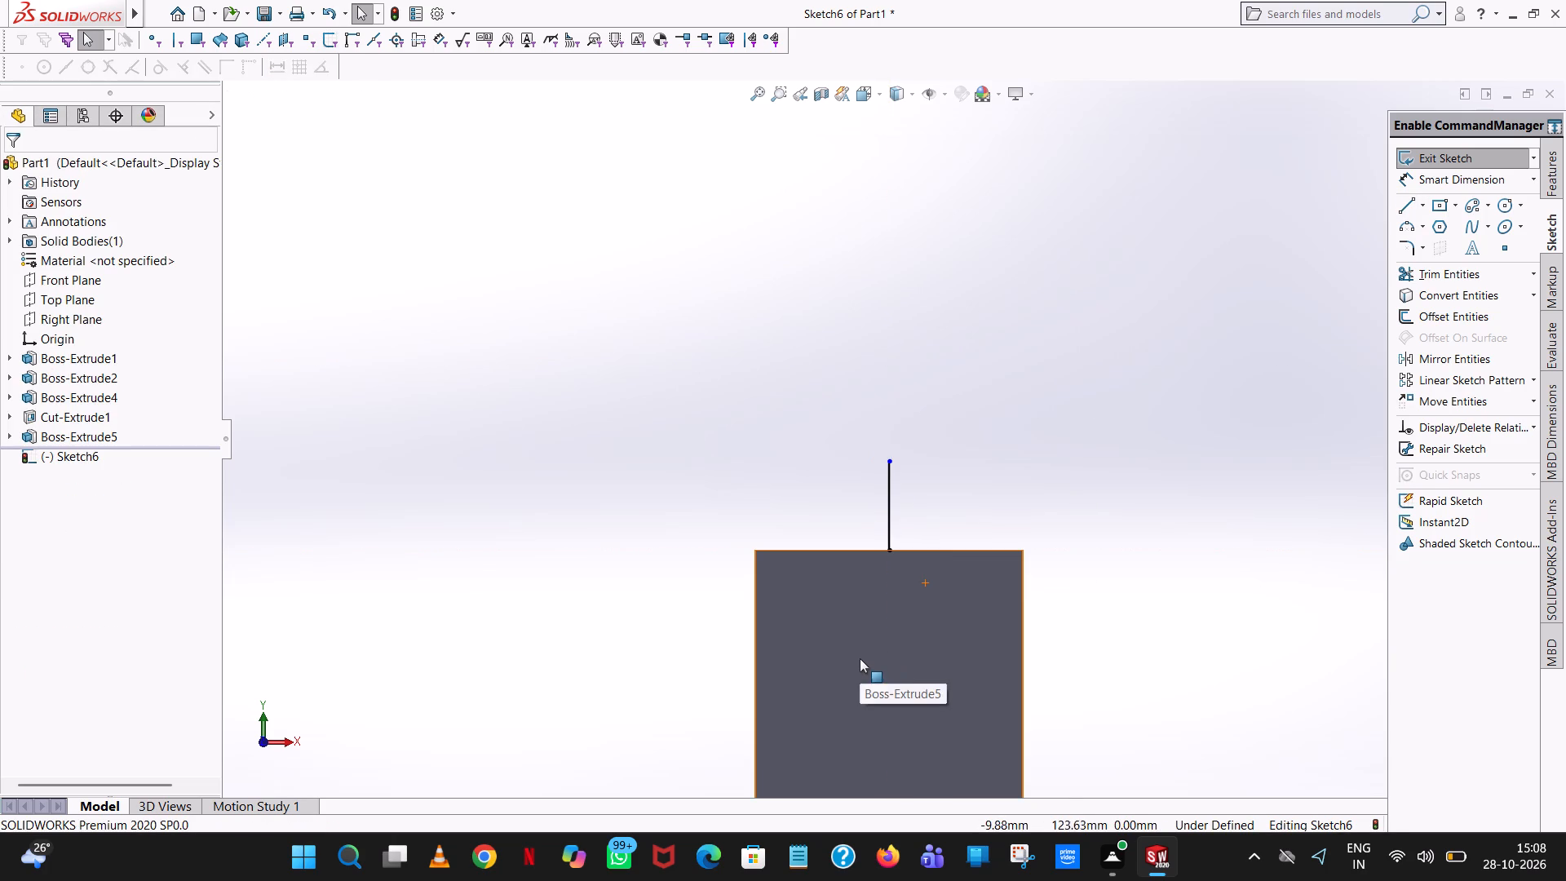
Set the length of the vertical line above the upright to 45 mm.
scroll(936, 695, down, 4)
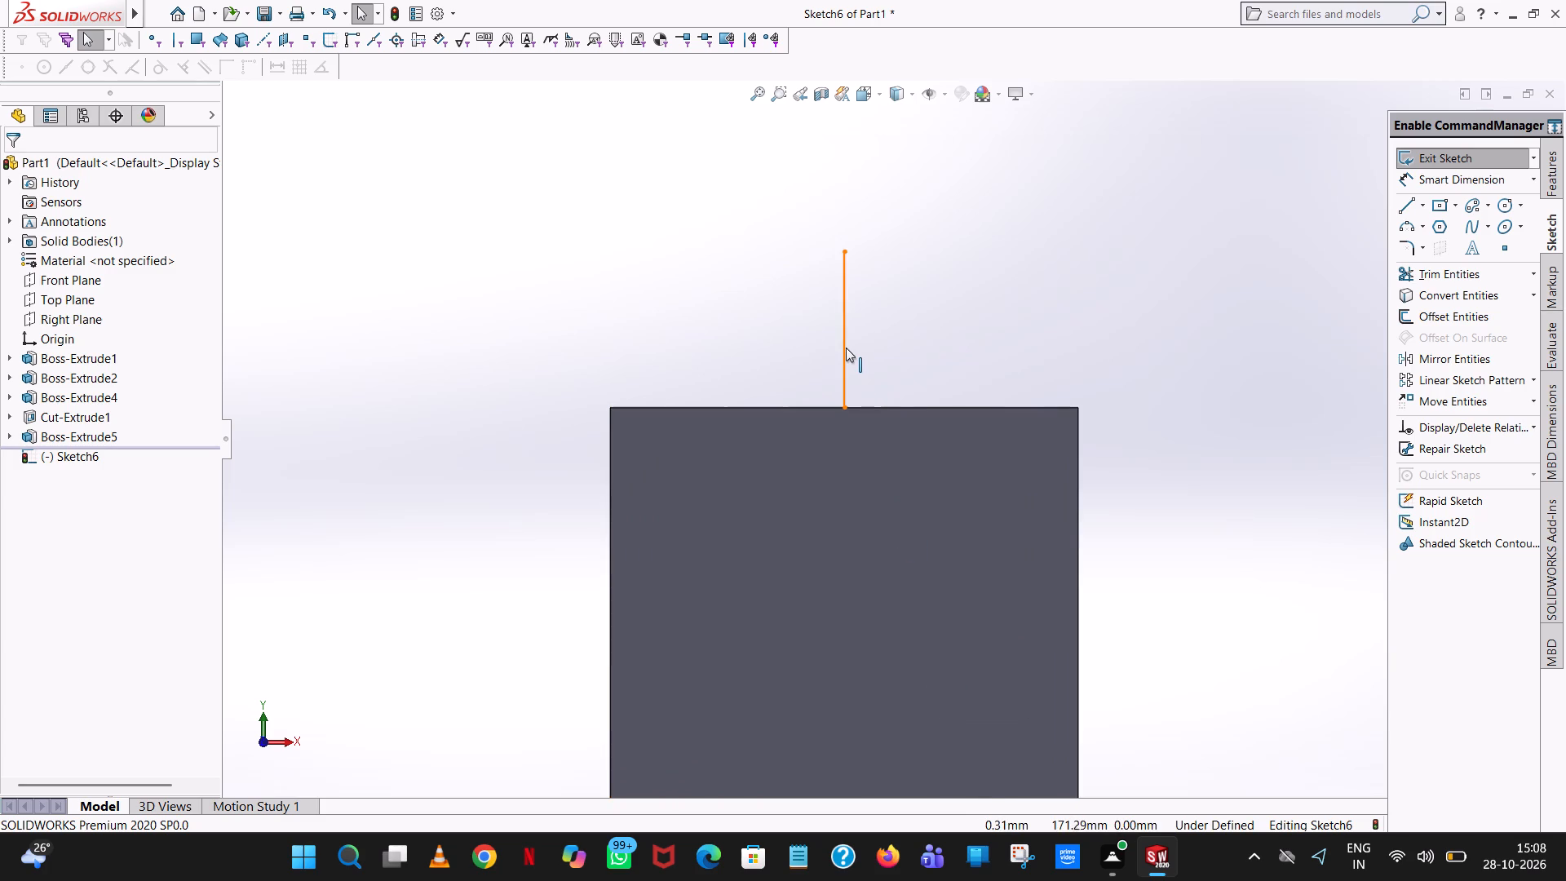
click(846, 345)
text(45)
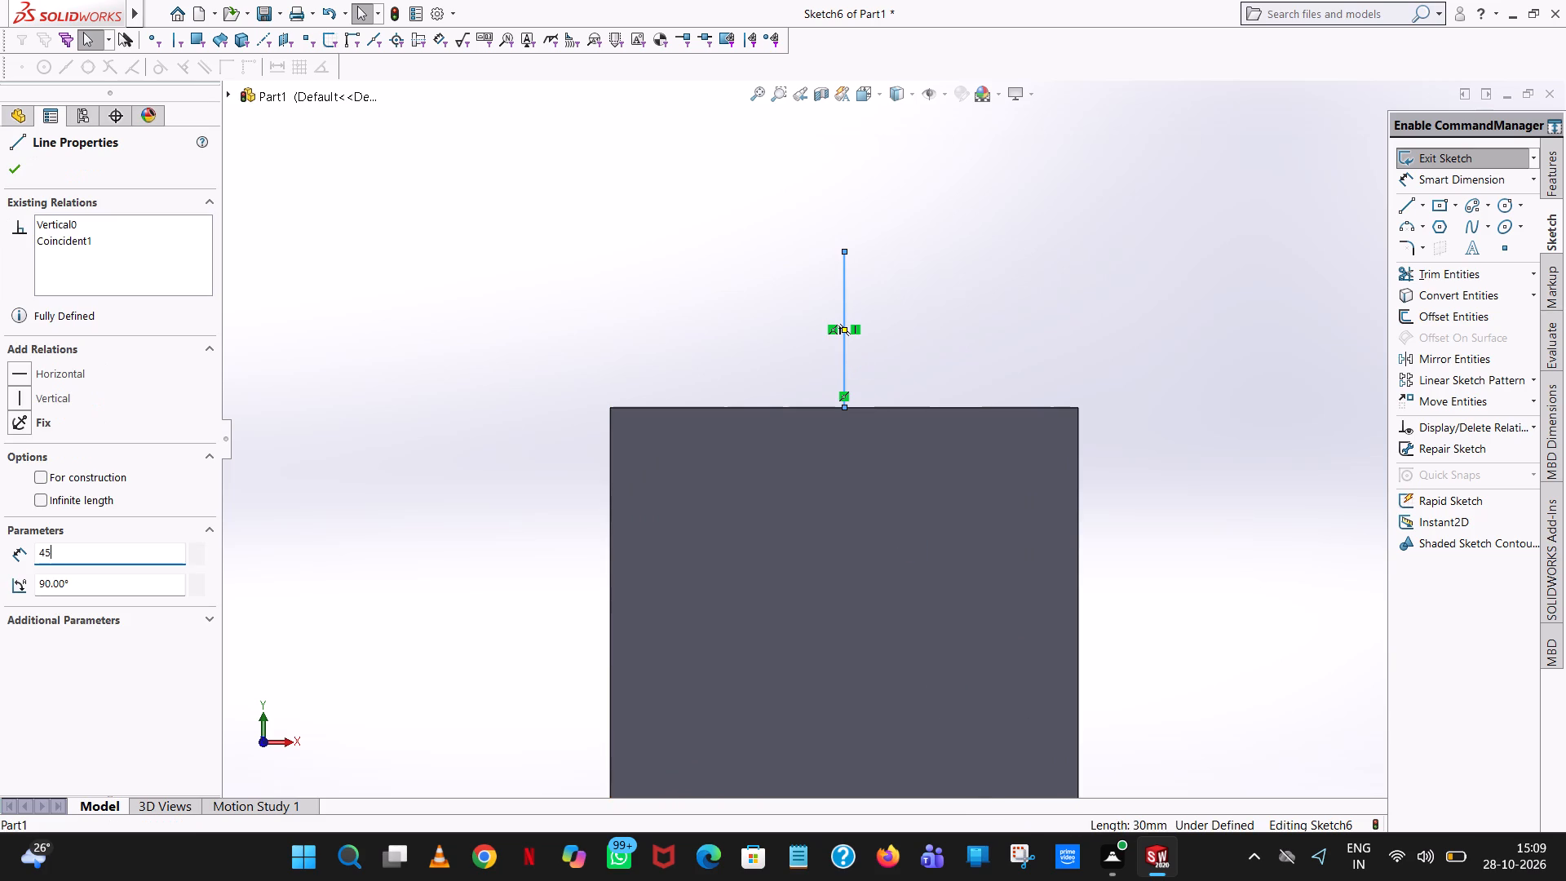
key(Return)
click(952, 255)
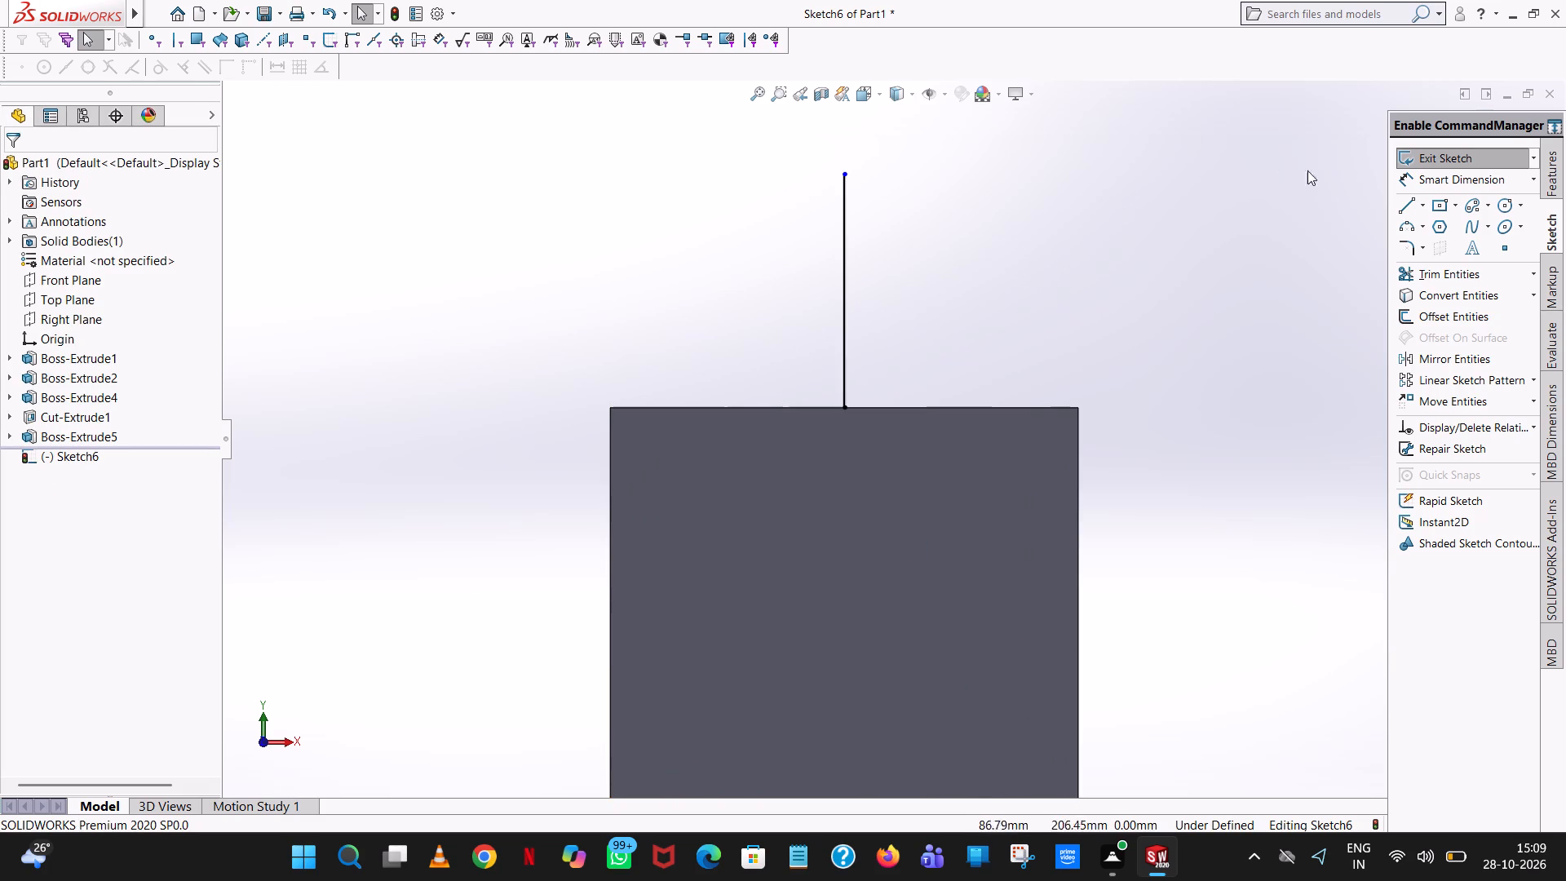
Draw a 102 mm horizontal line toward the right from the upper end of the vertical line.
click(1409, 212)
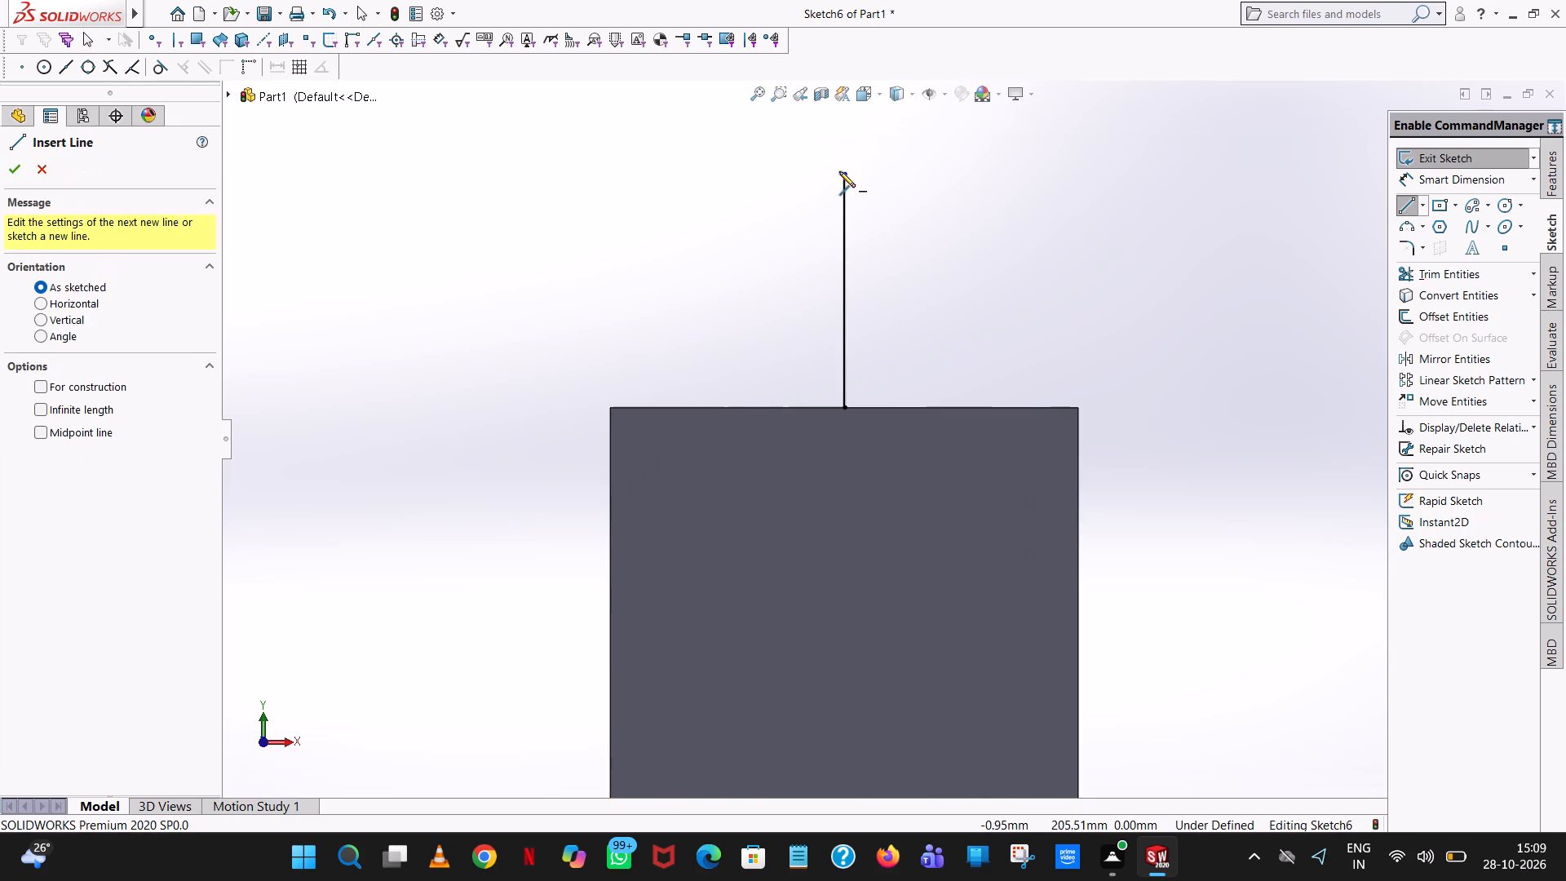
click(844, 176)
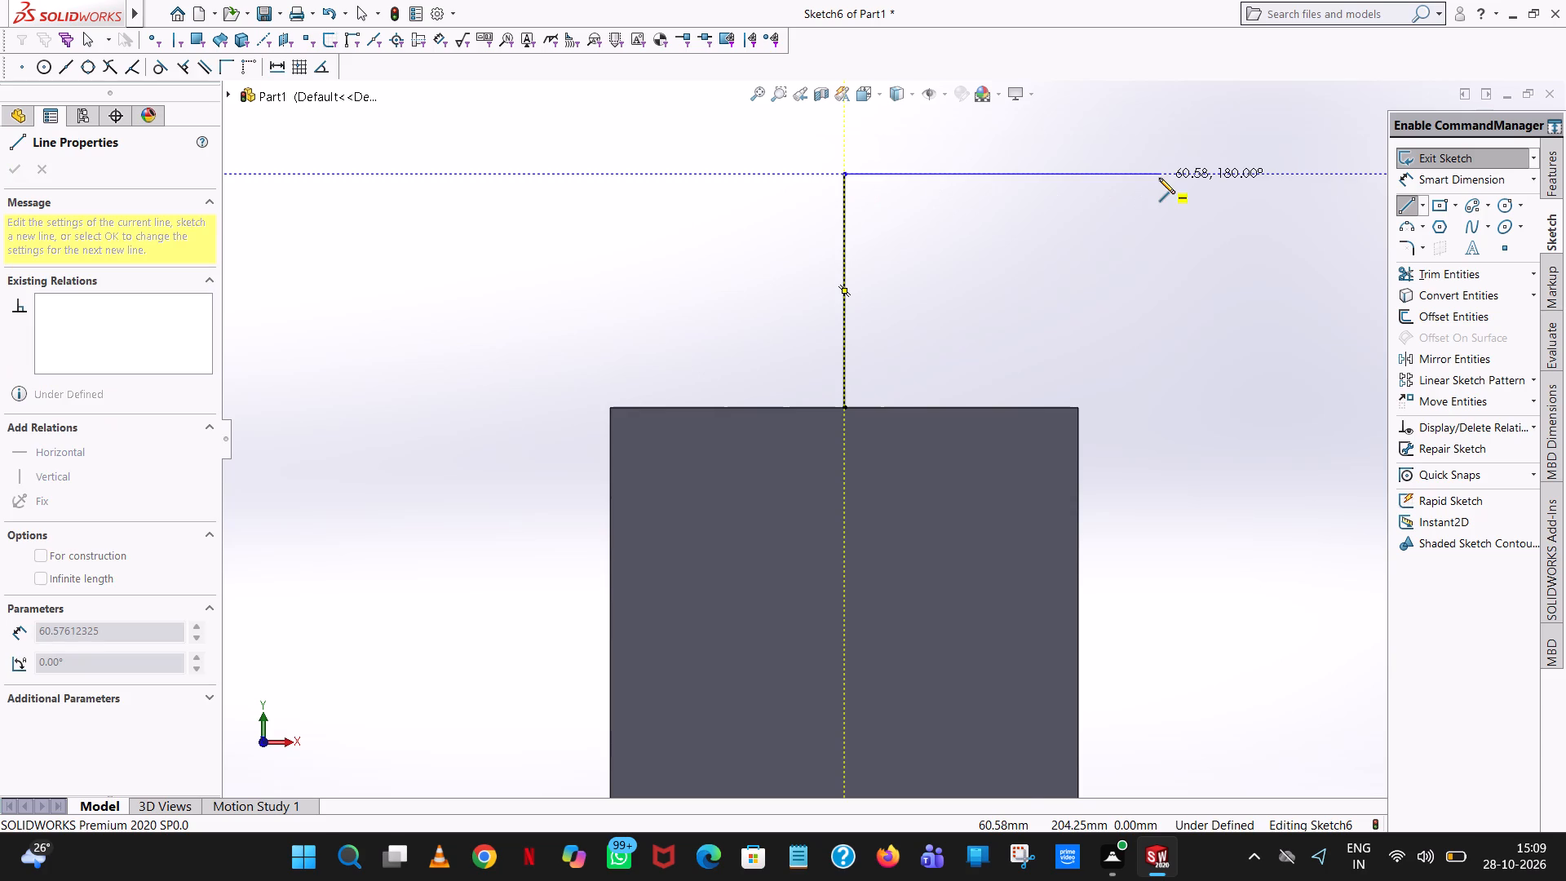
scroll(1159, 178, up, 4)
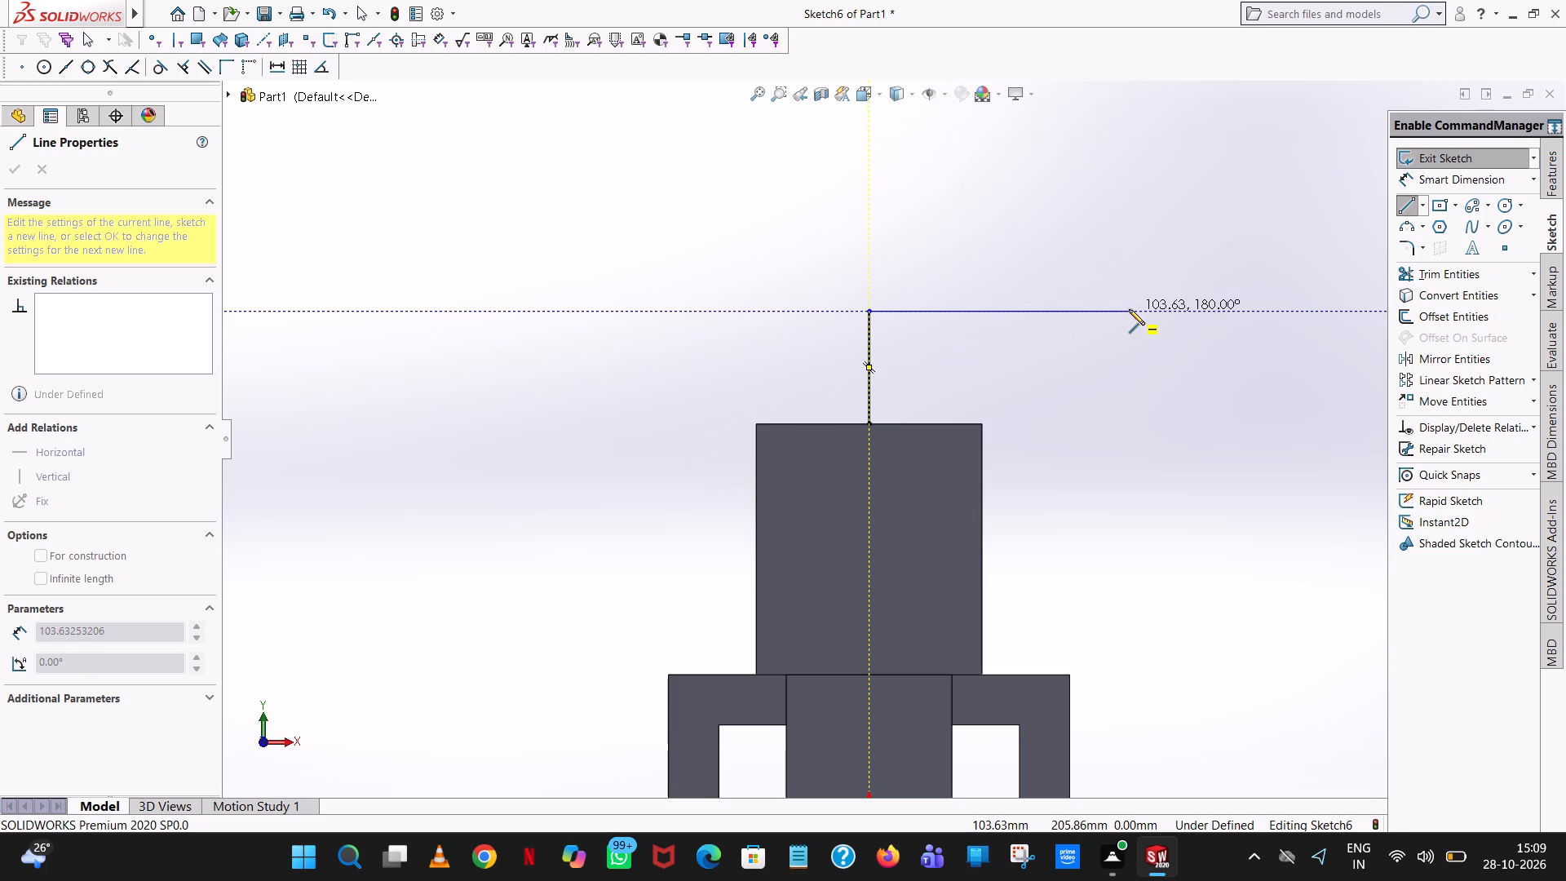
click(1129, 309)
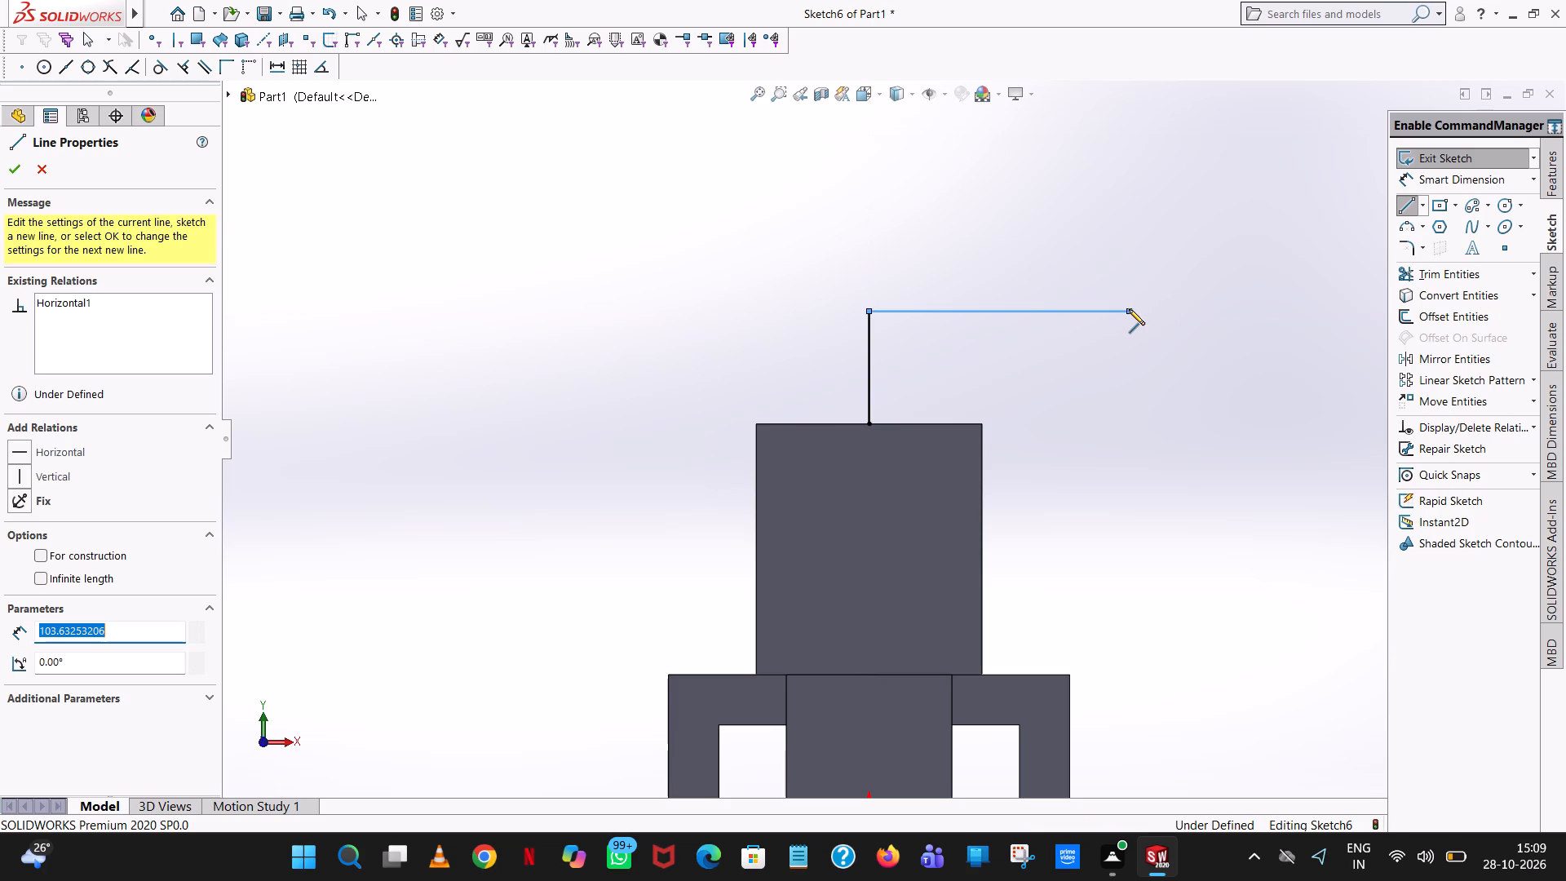
text(102)
key(Return)
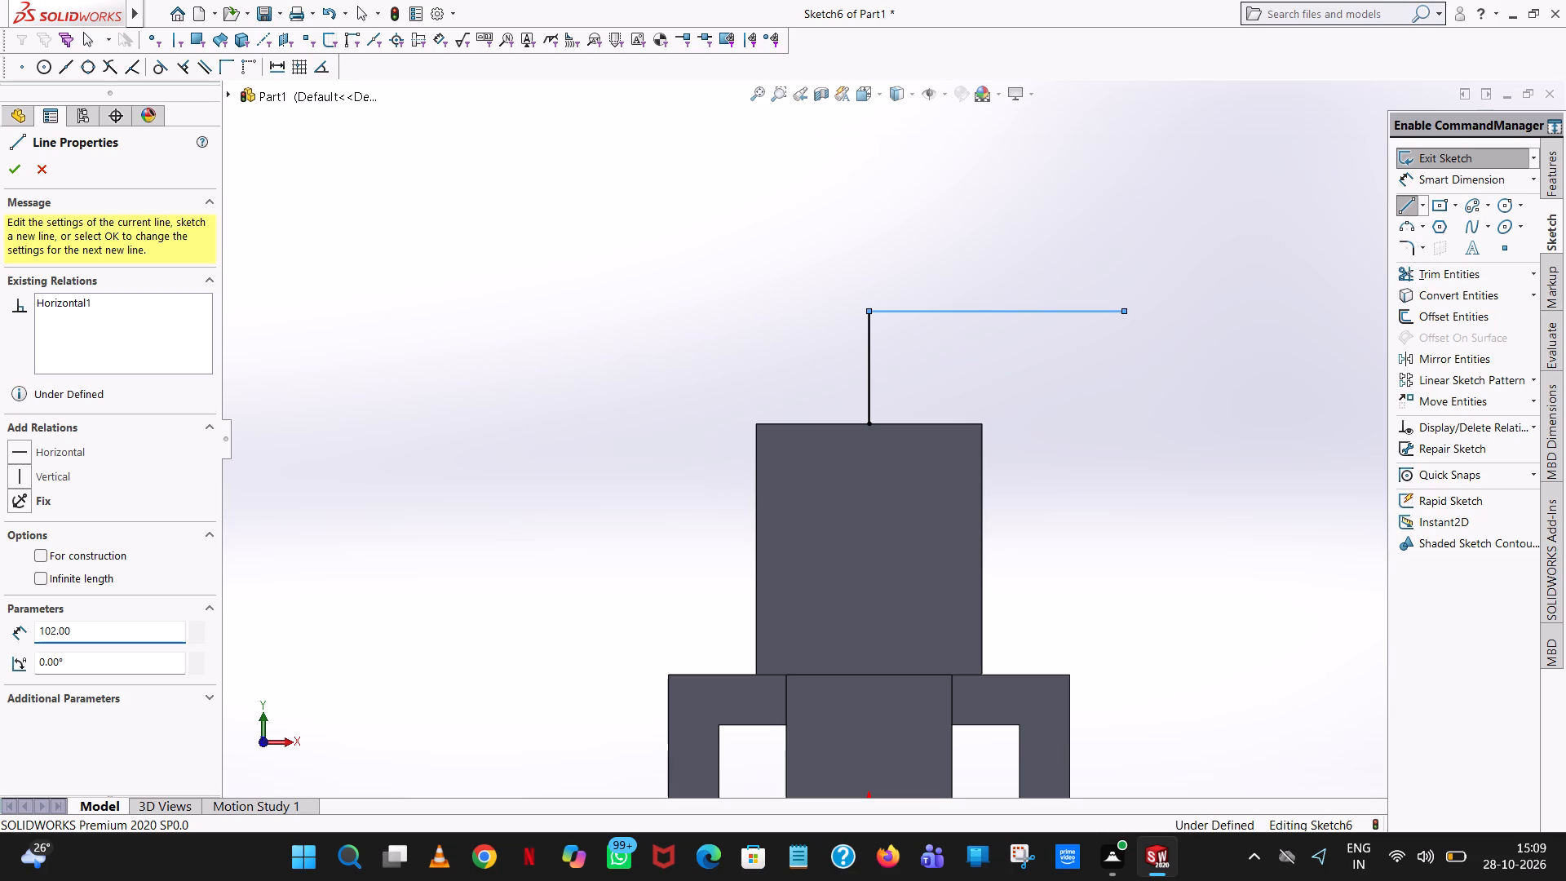
right_click(1129, 309)
click(1192, 317)
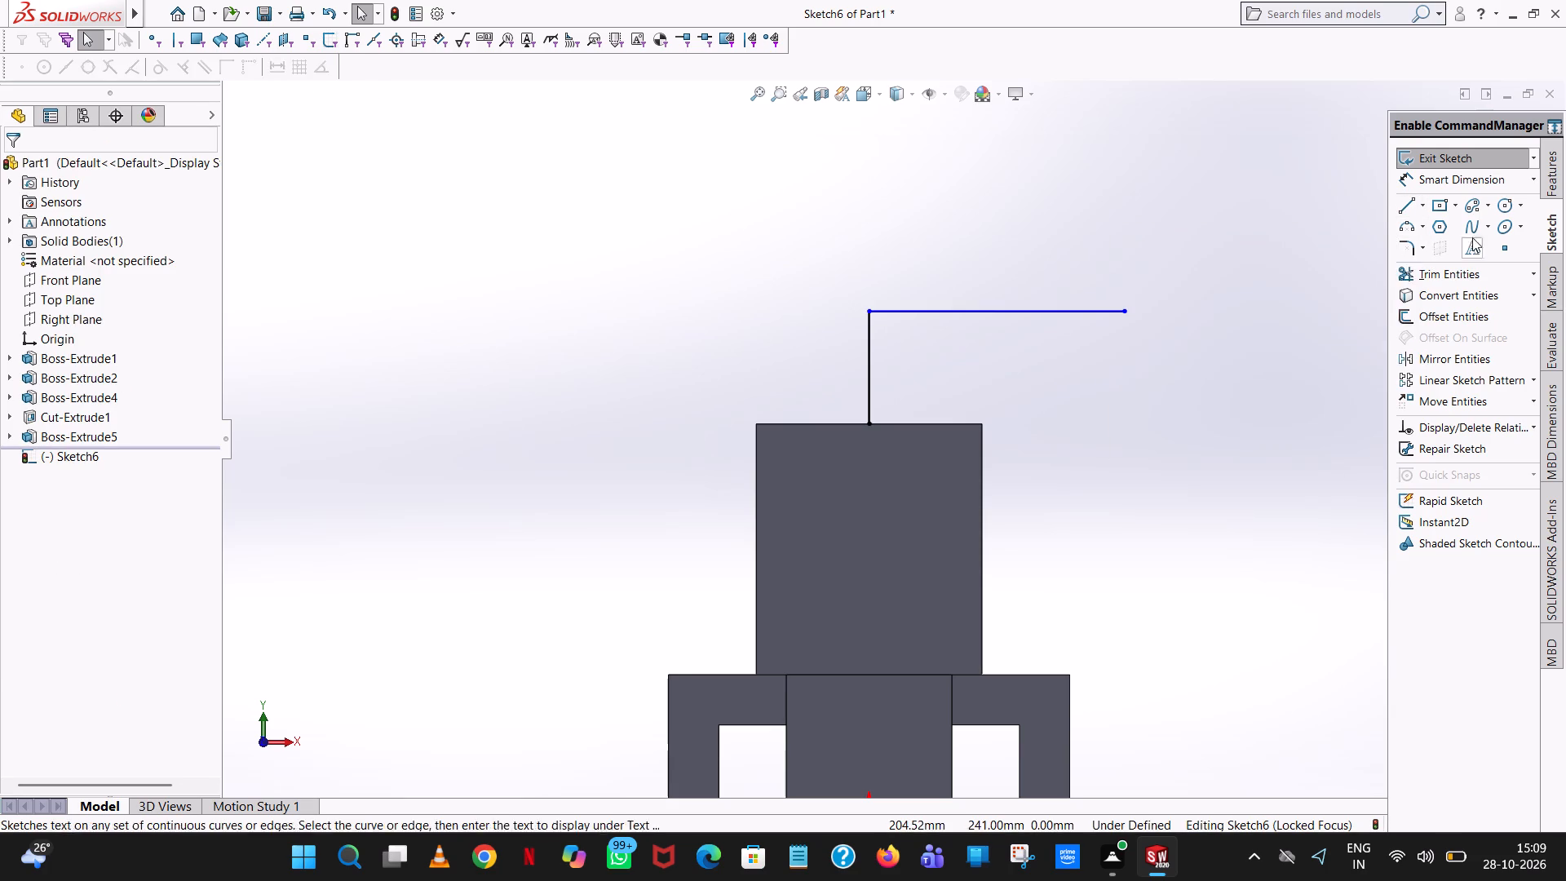
Draw a matching 102 mm horizontal line toward the left from the upper end of the vertical line.
click(1413, 204)
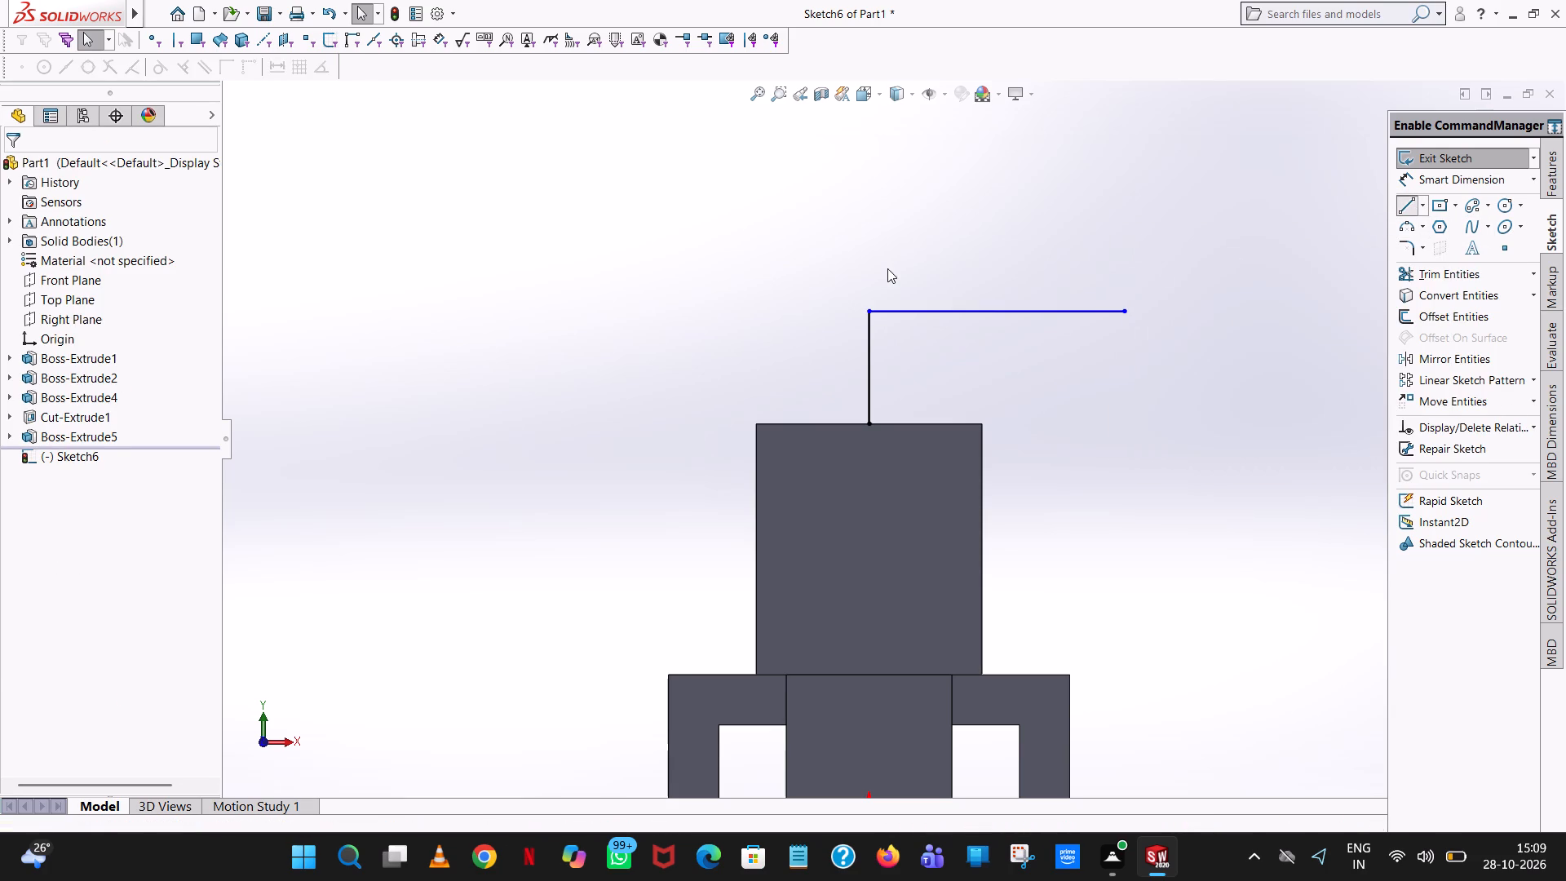
click(866, 311)
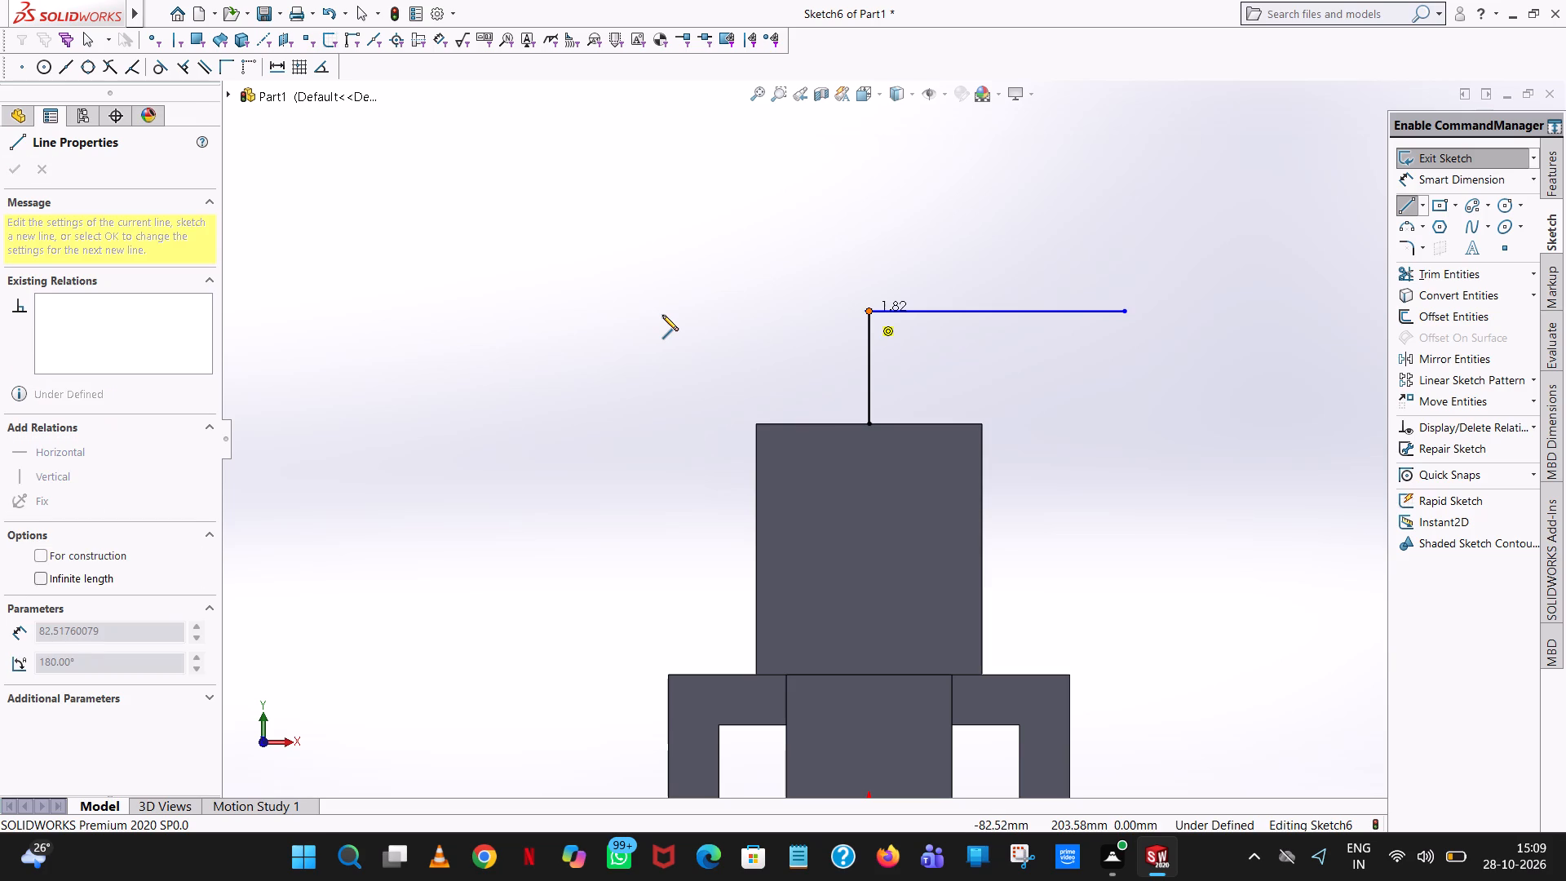
click(661, 314)
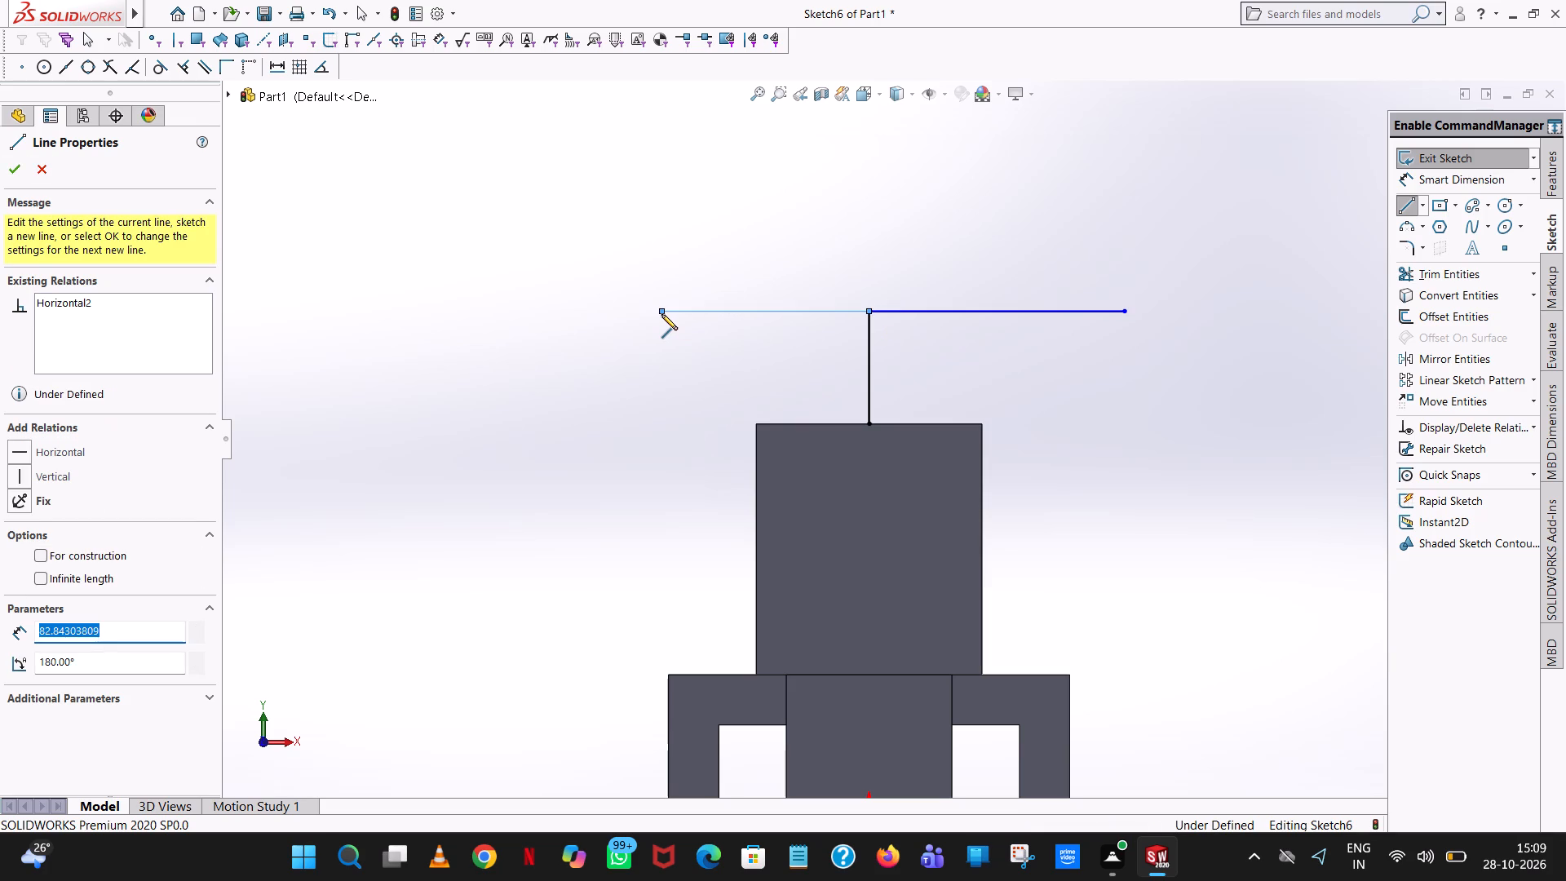
text(102)
key(Return)
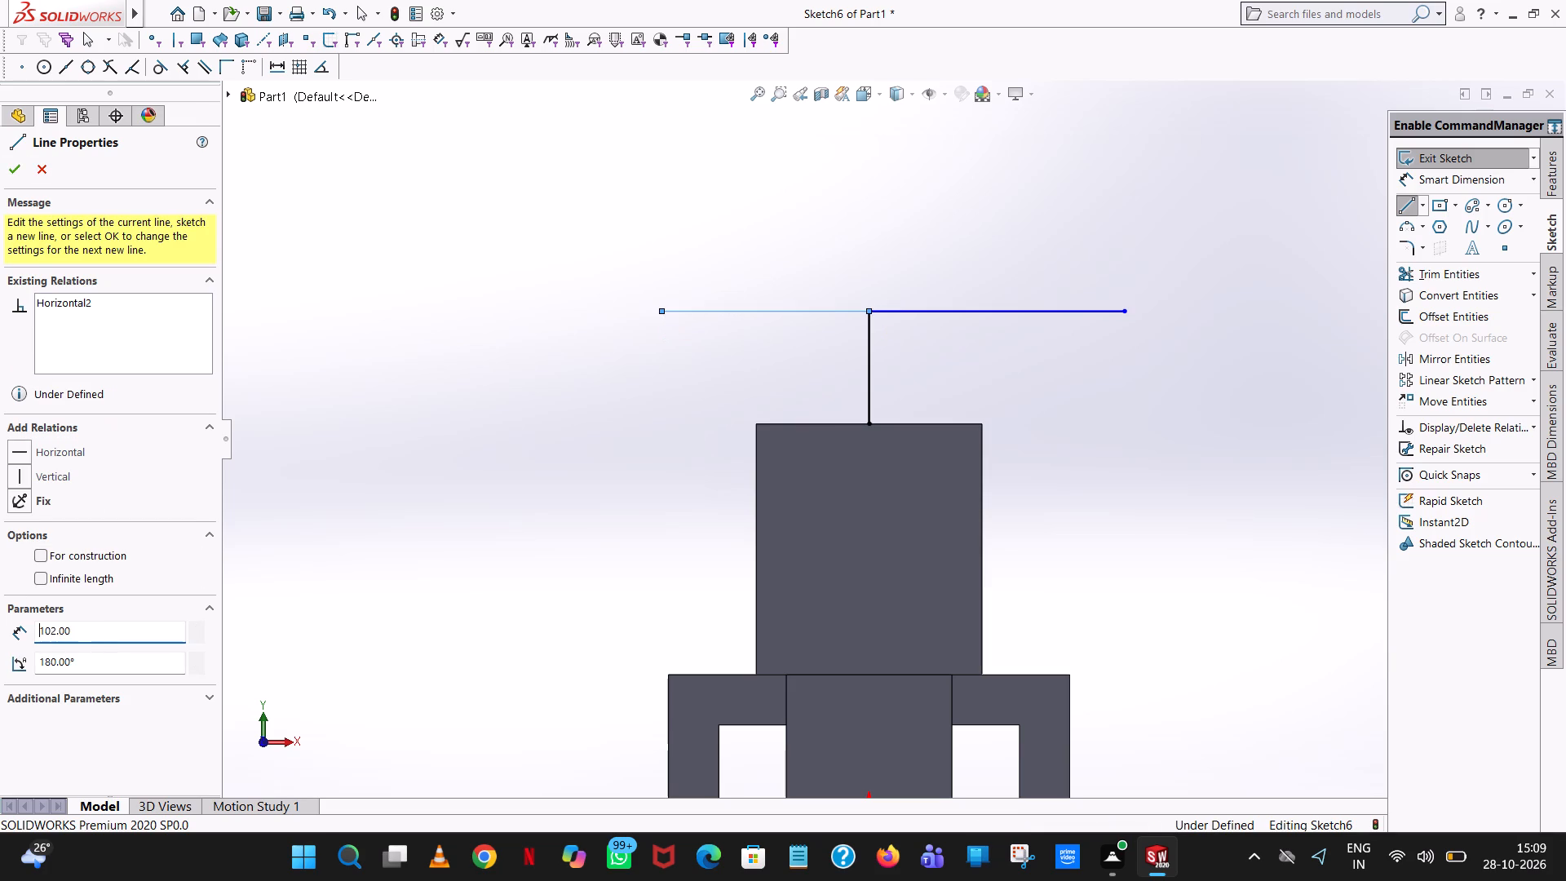
right_click(661, 314)
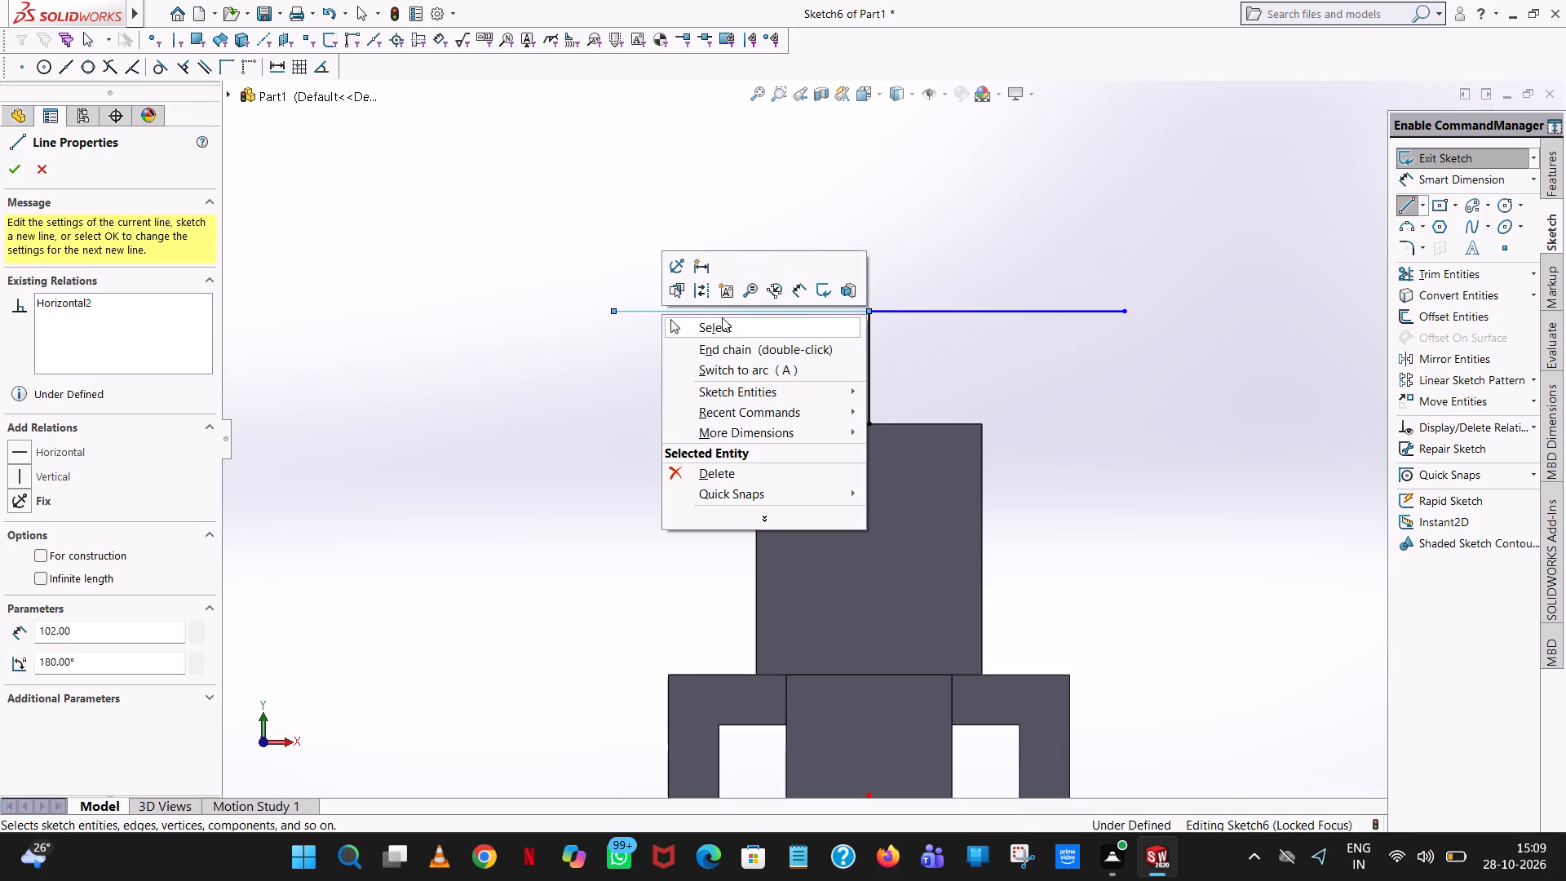
click(723, 329)
click(770, 258)
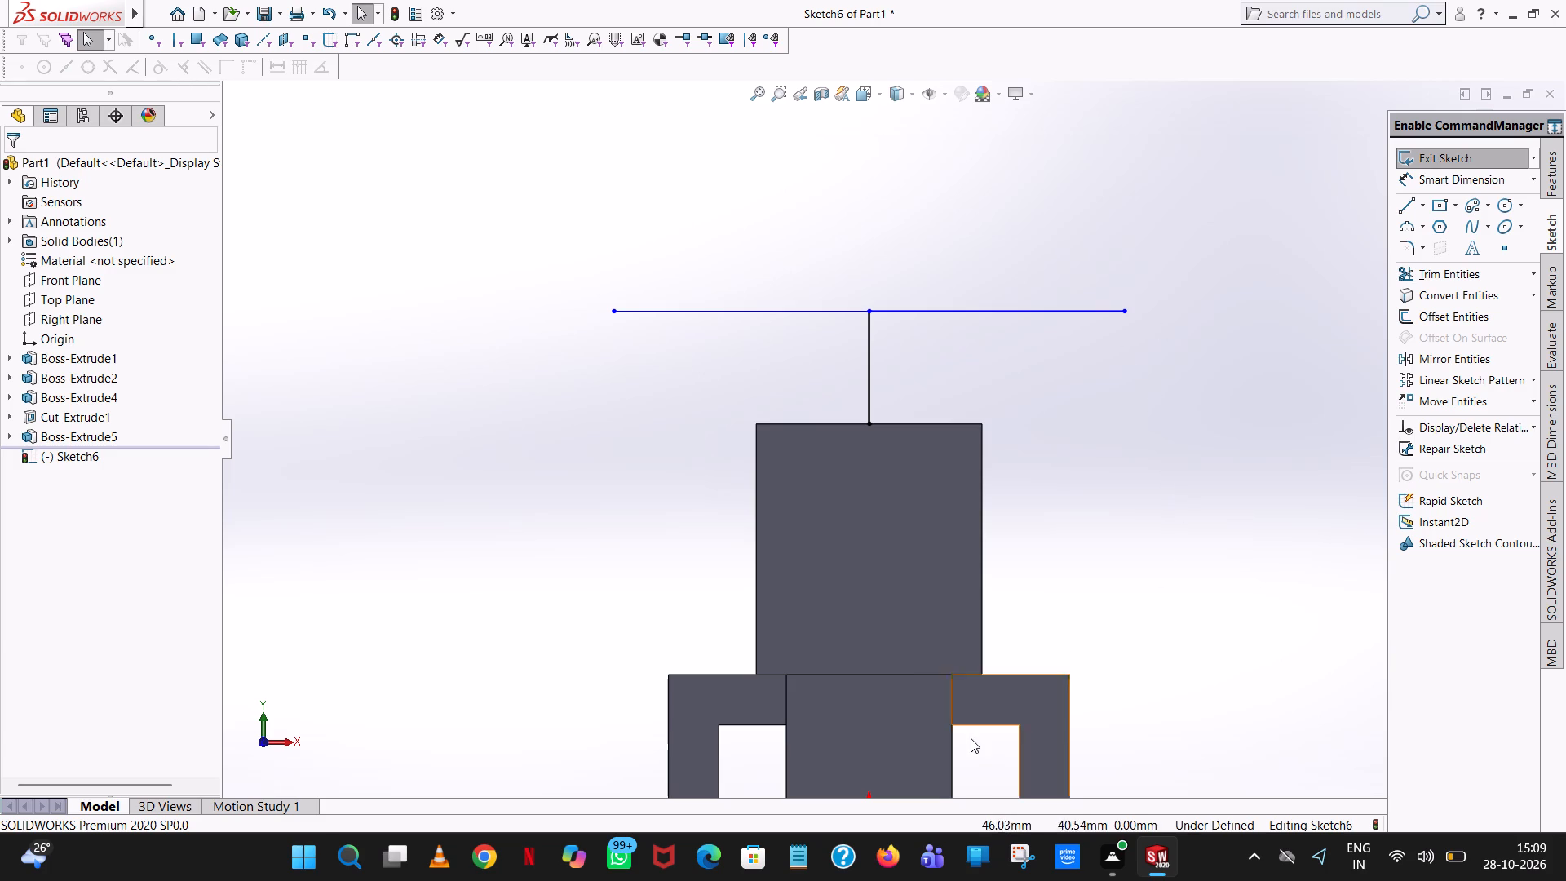
Set the length of the vertical line between the upright and the horizontal lines to 50 mm.
click(868, 365)
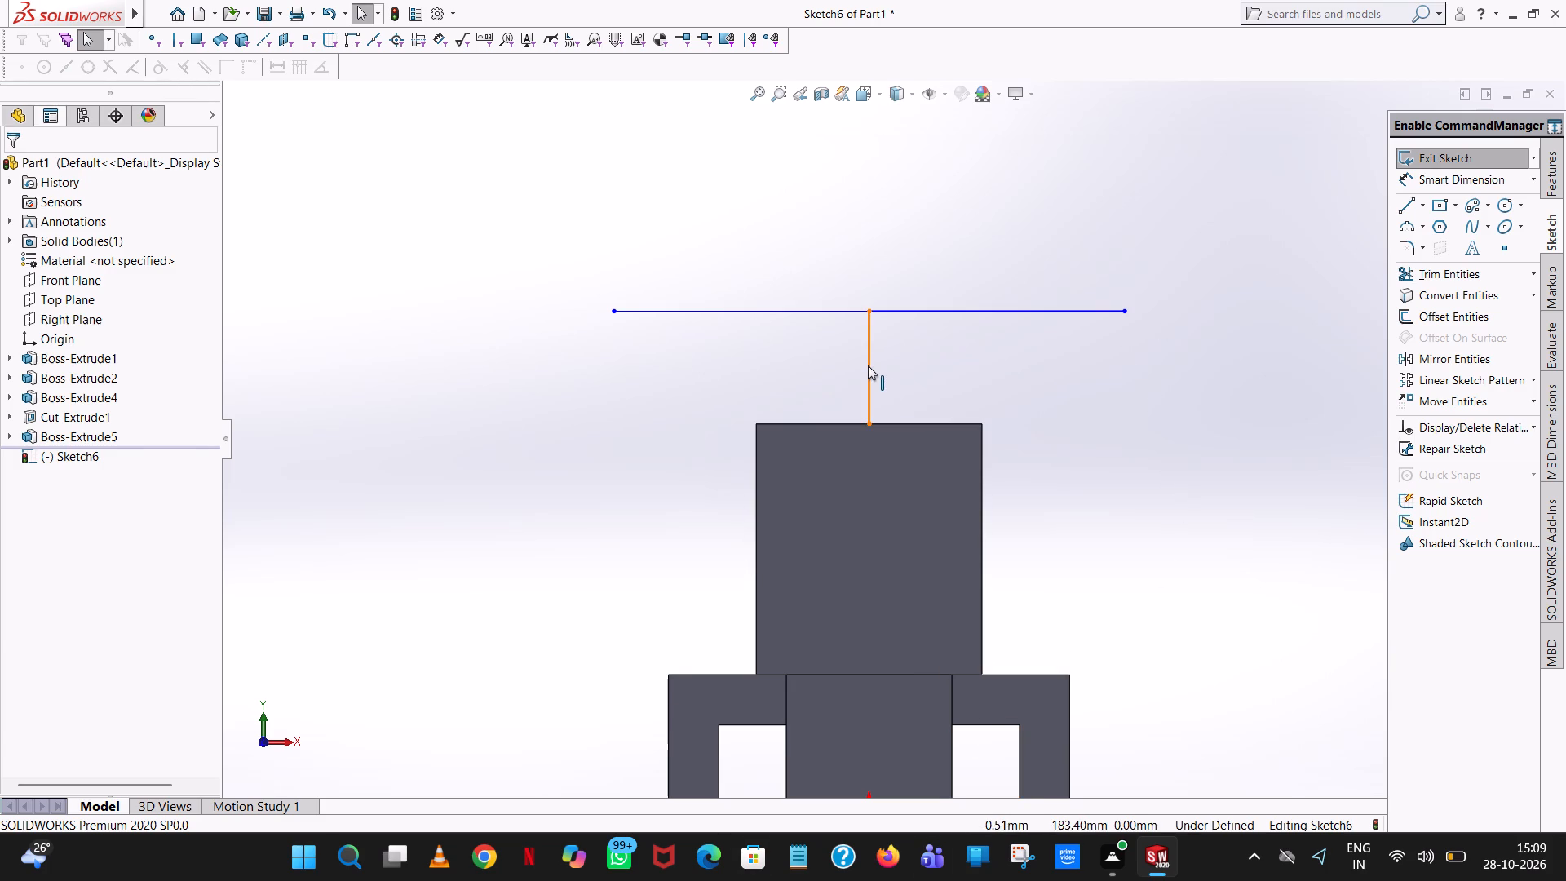
text(50)
key(Return)
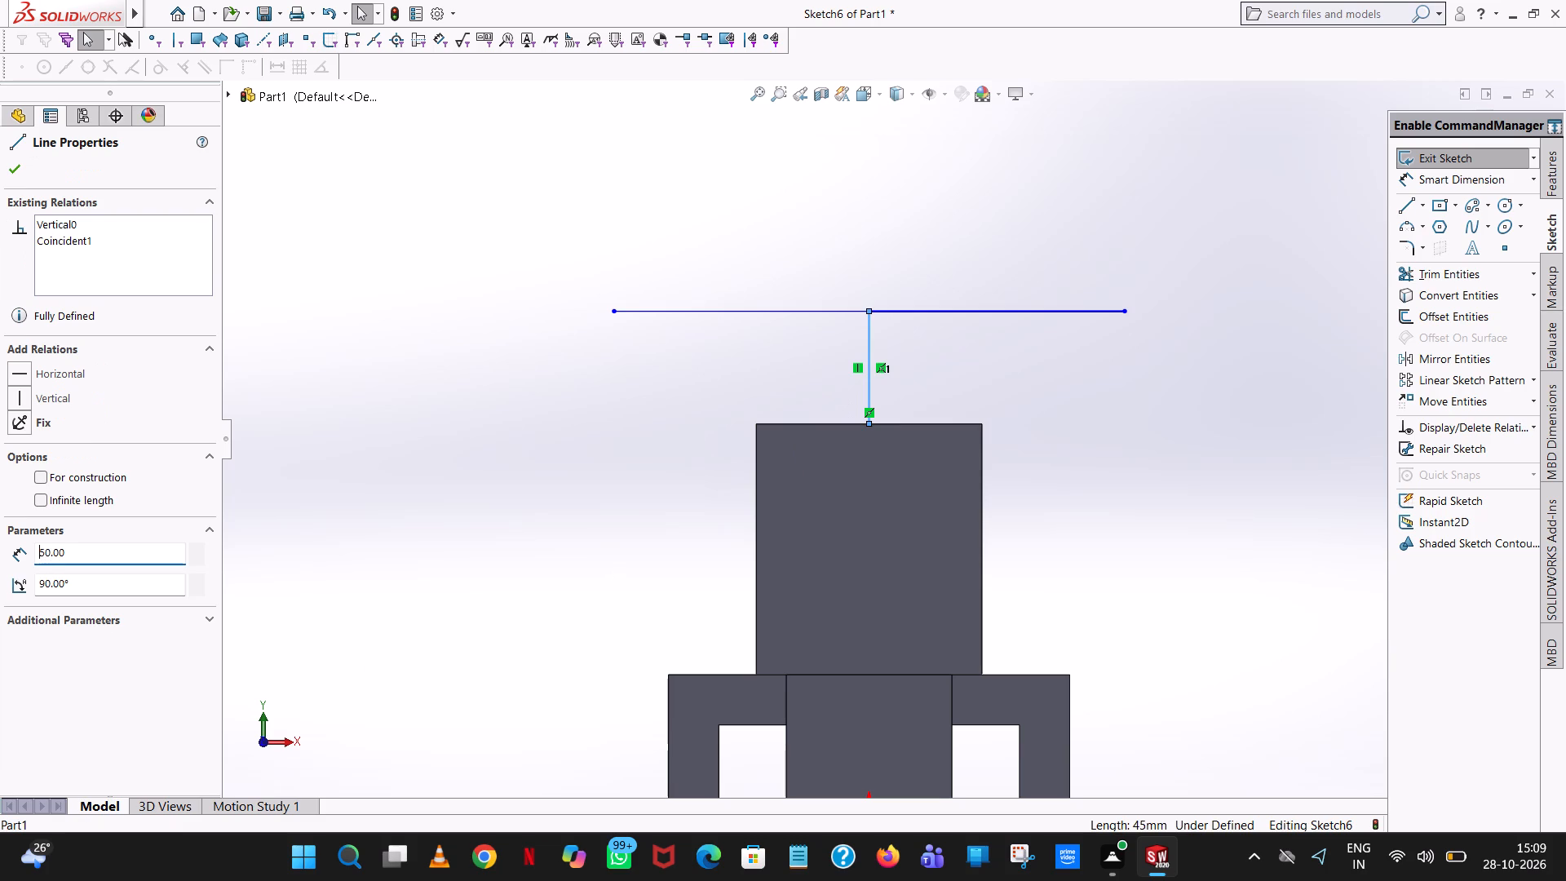
click(990, 148)
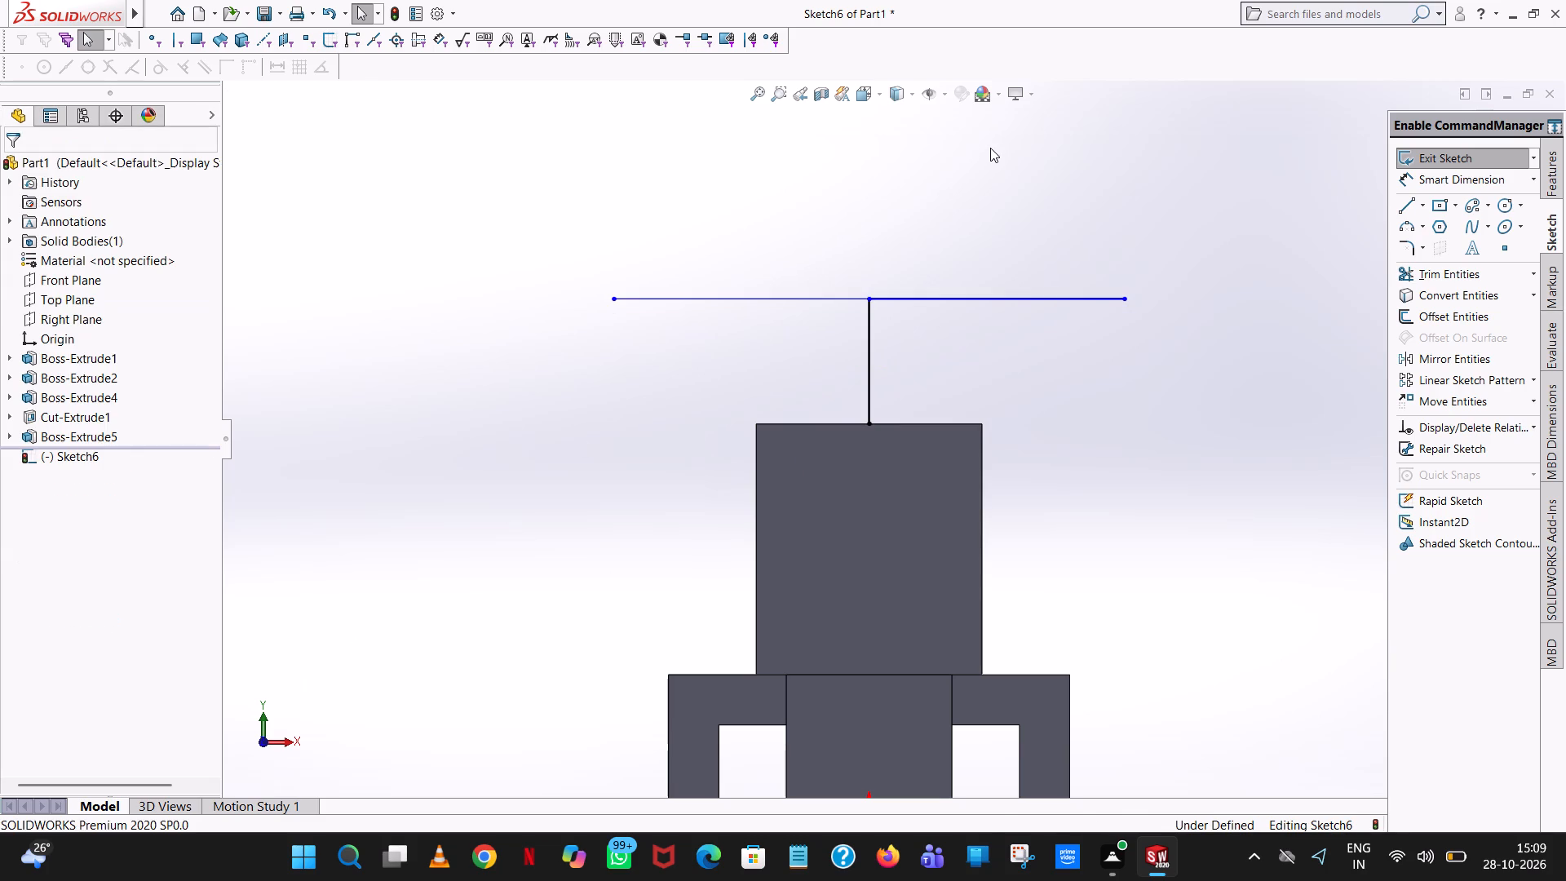
Set the length of both horizontal lines above the upright to 100 mm.
click(1506, 201)
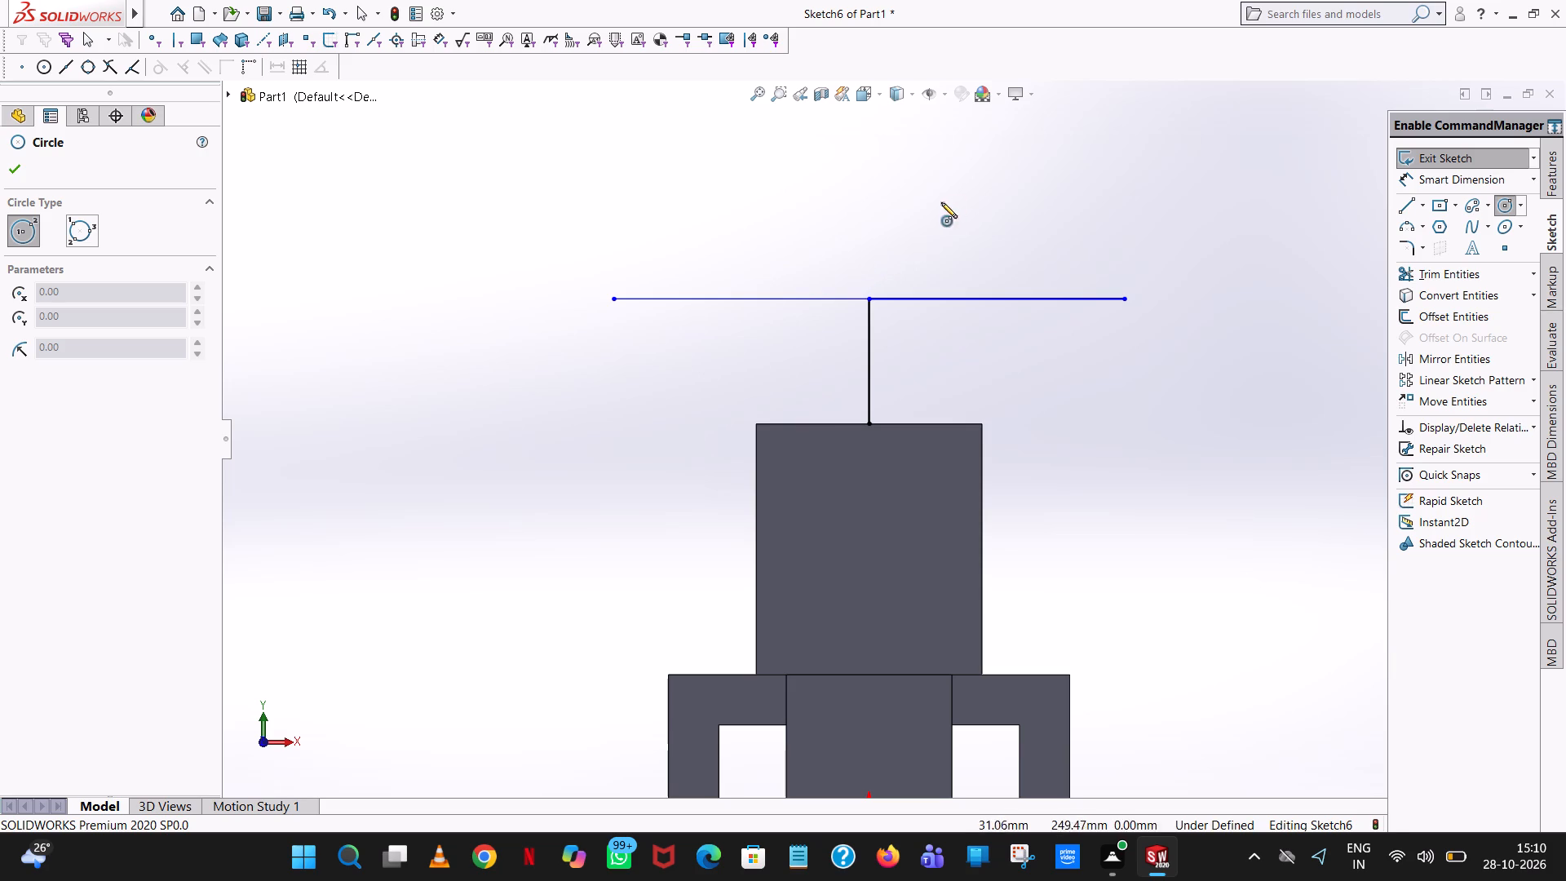
click(18, 175)
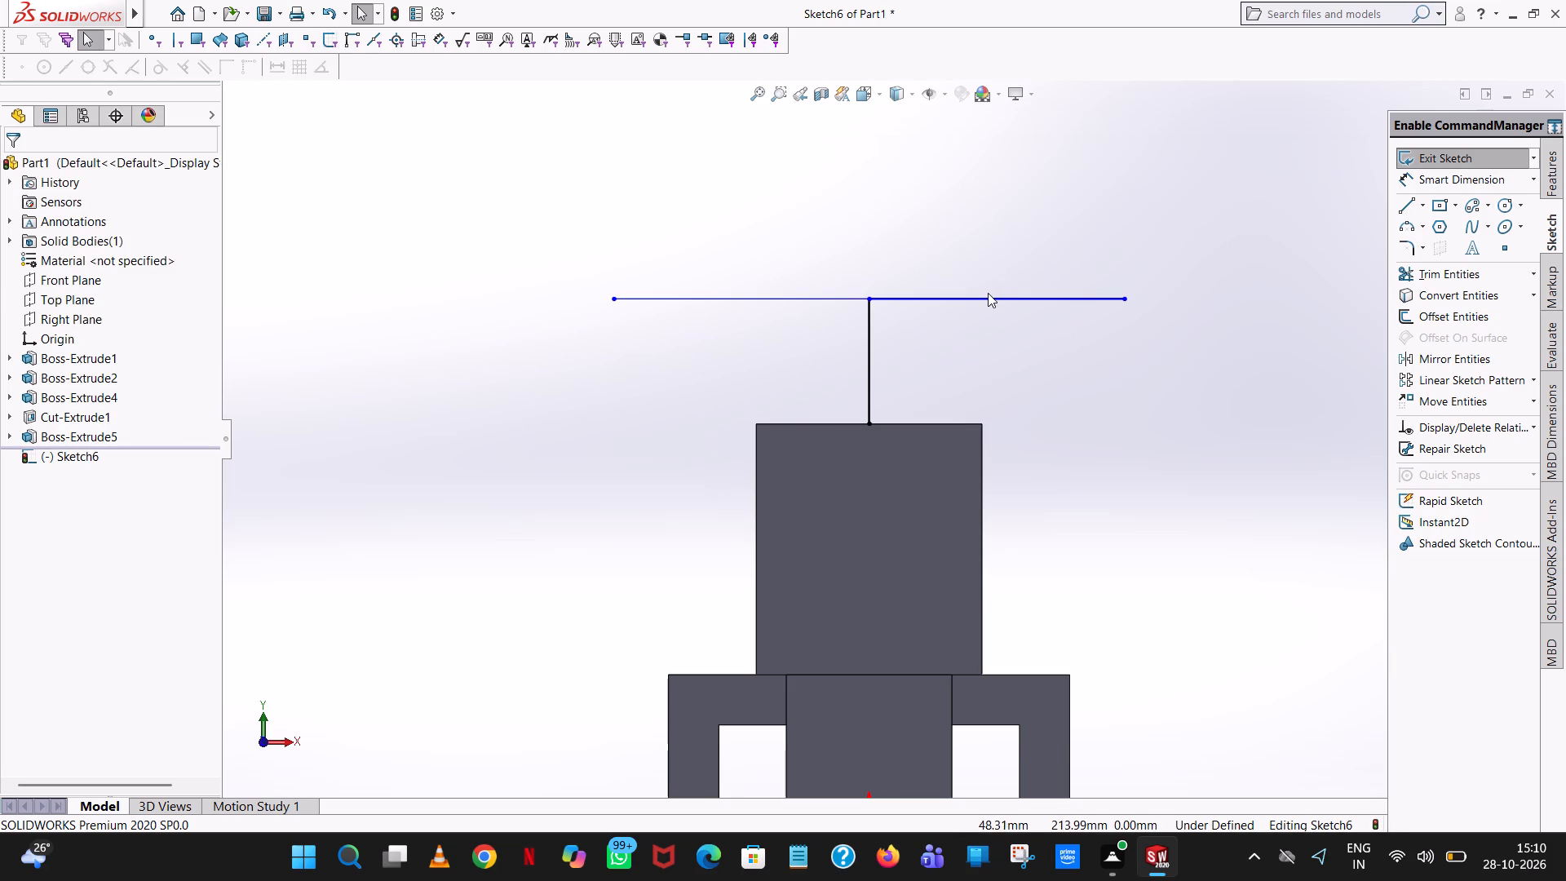
click(988, 293)
click(979, 300)
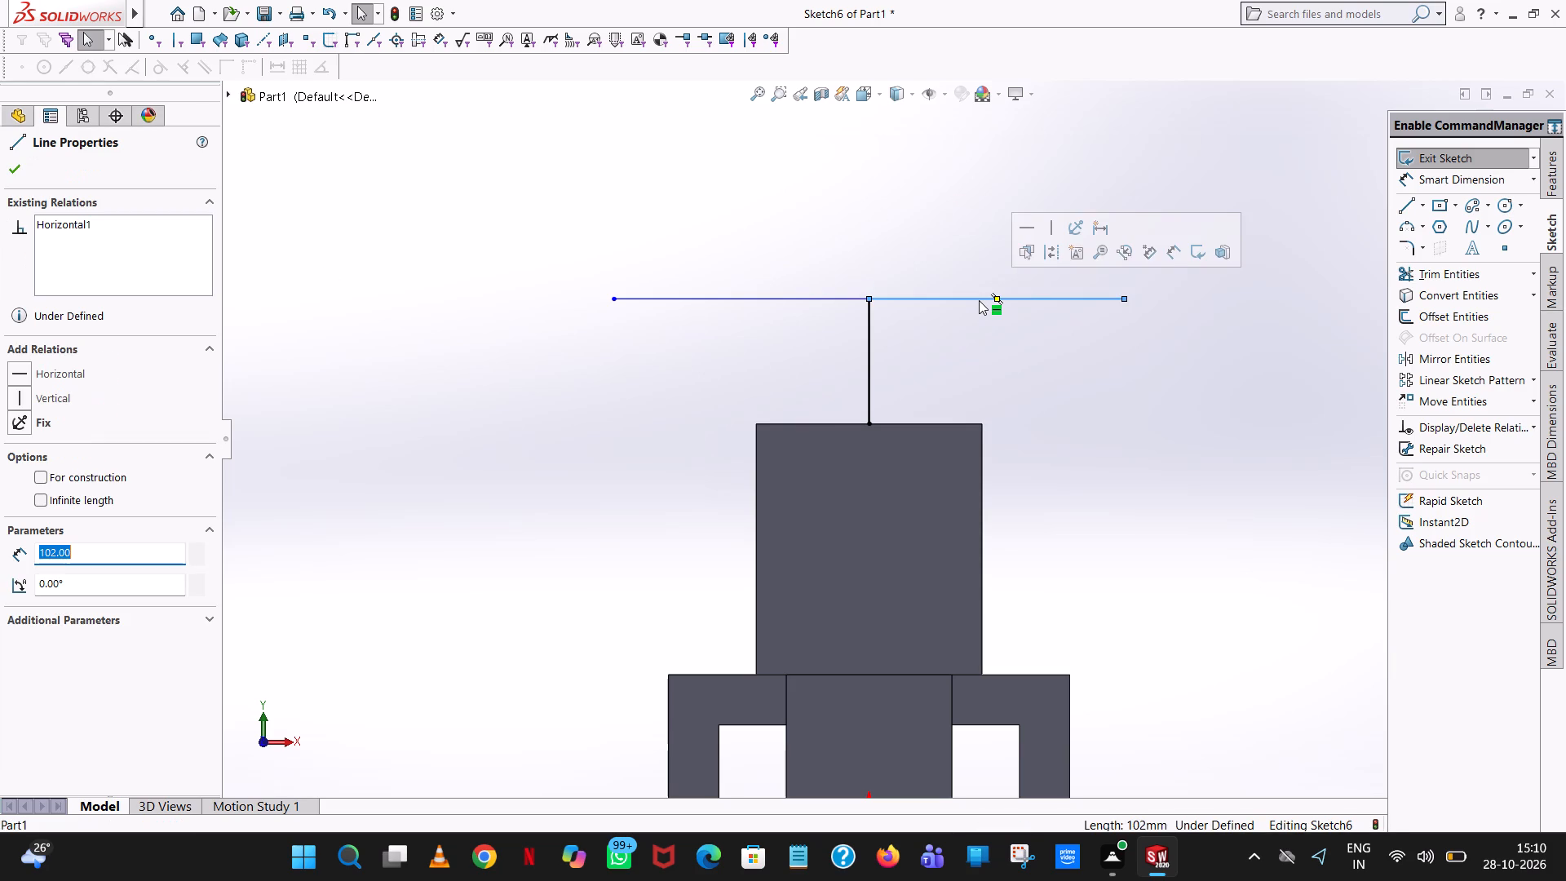
text(100)
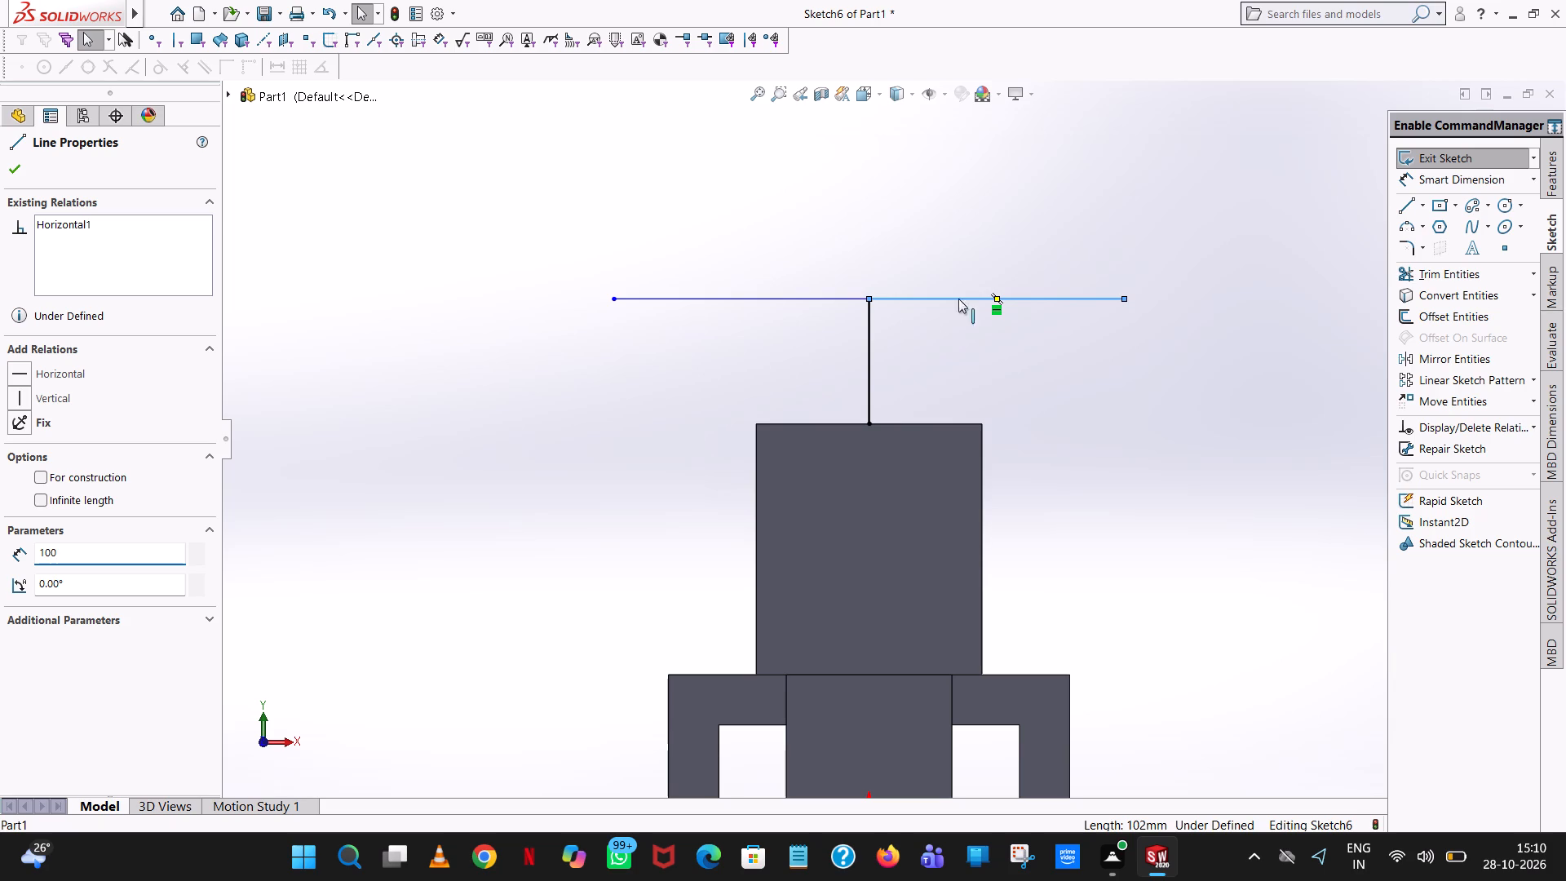
click(825, 211)
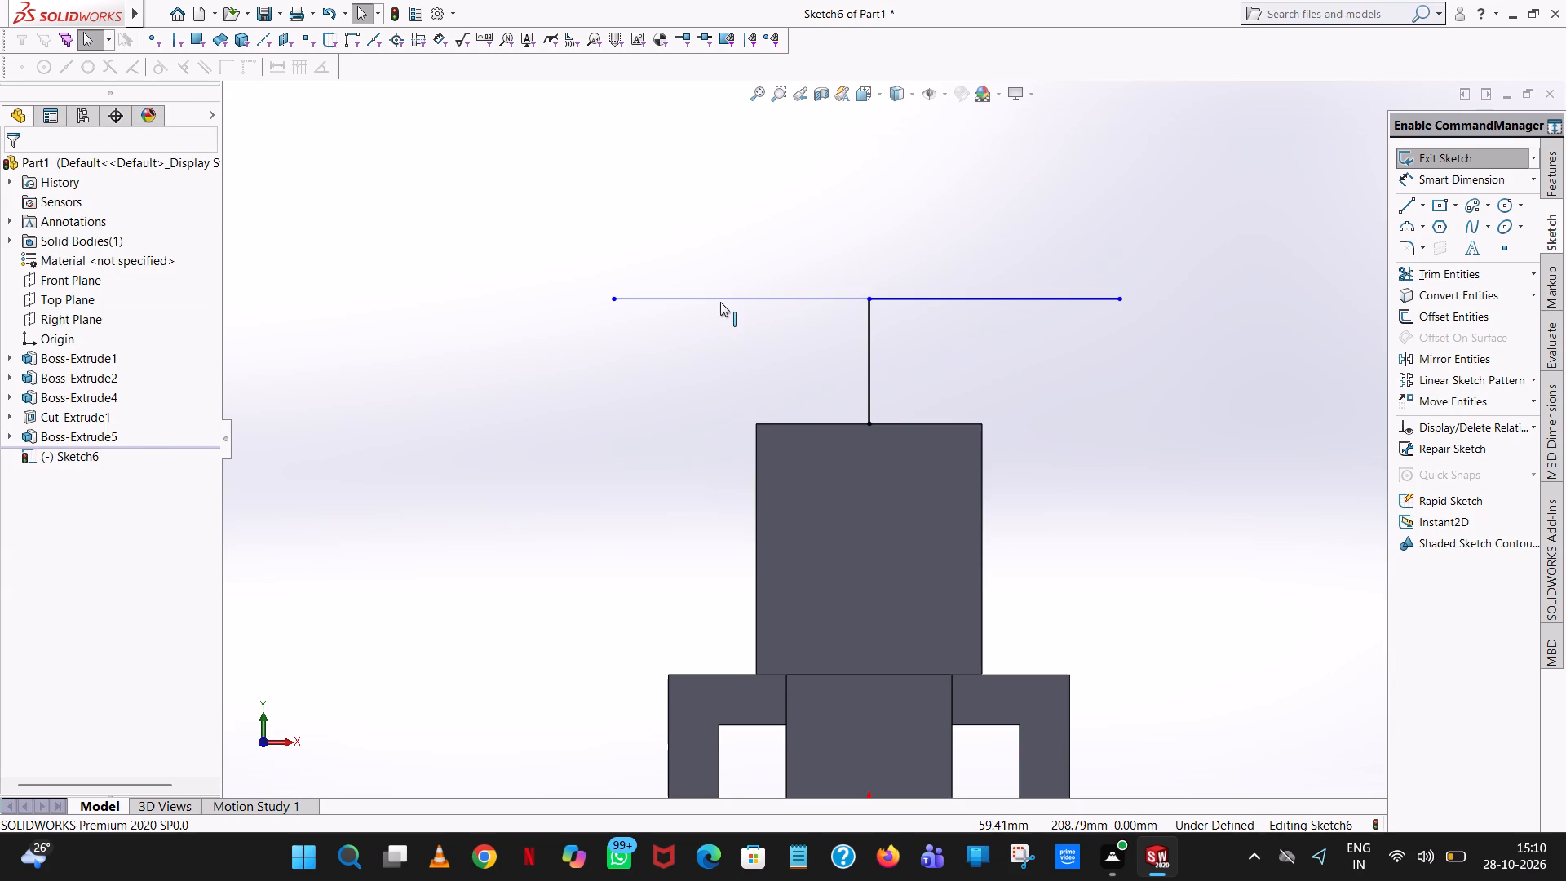
click(720, 302)
text(100)
key(Return)
click(662, 148)
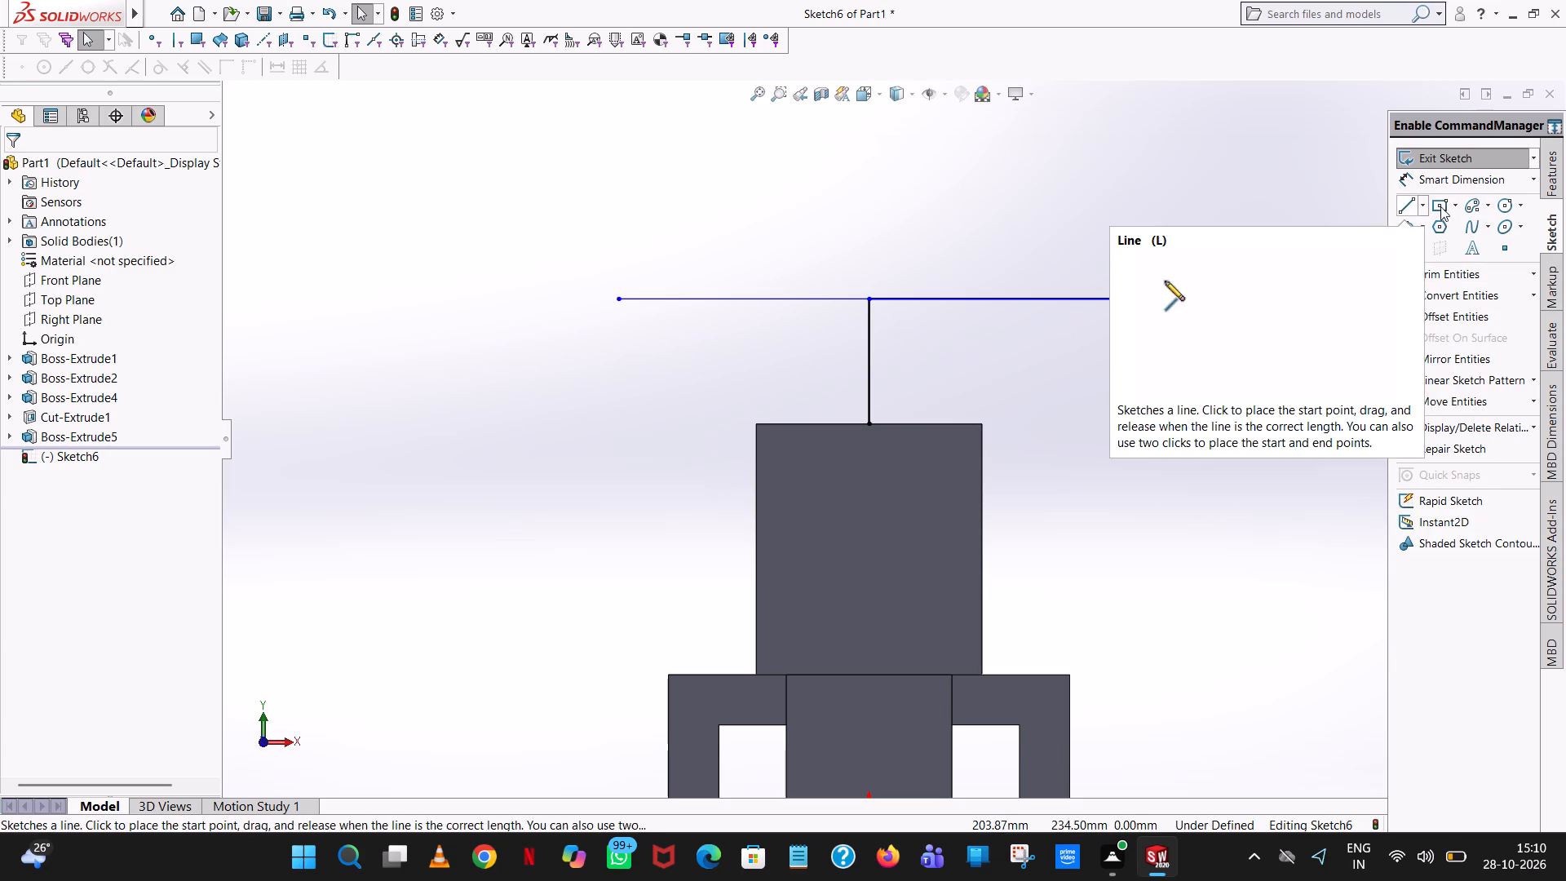
Draw a circle of radius 30 mm centred on the outer end of each horizontal line.
click(1502, 206)
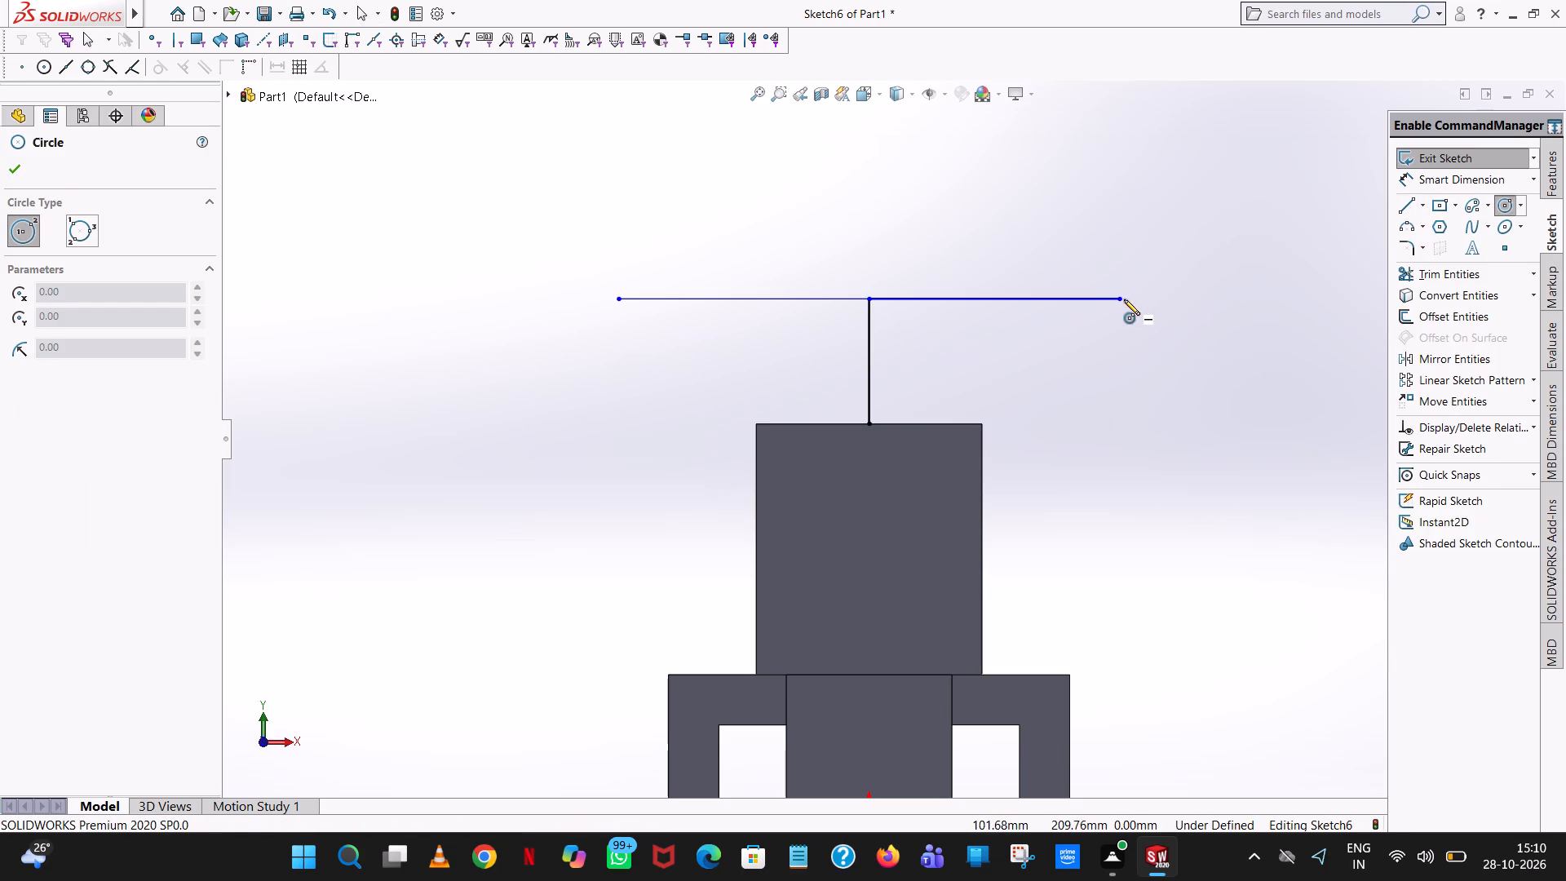
click(1123, 299)
click(1157, 256)
text(30)
key(Return)
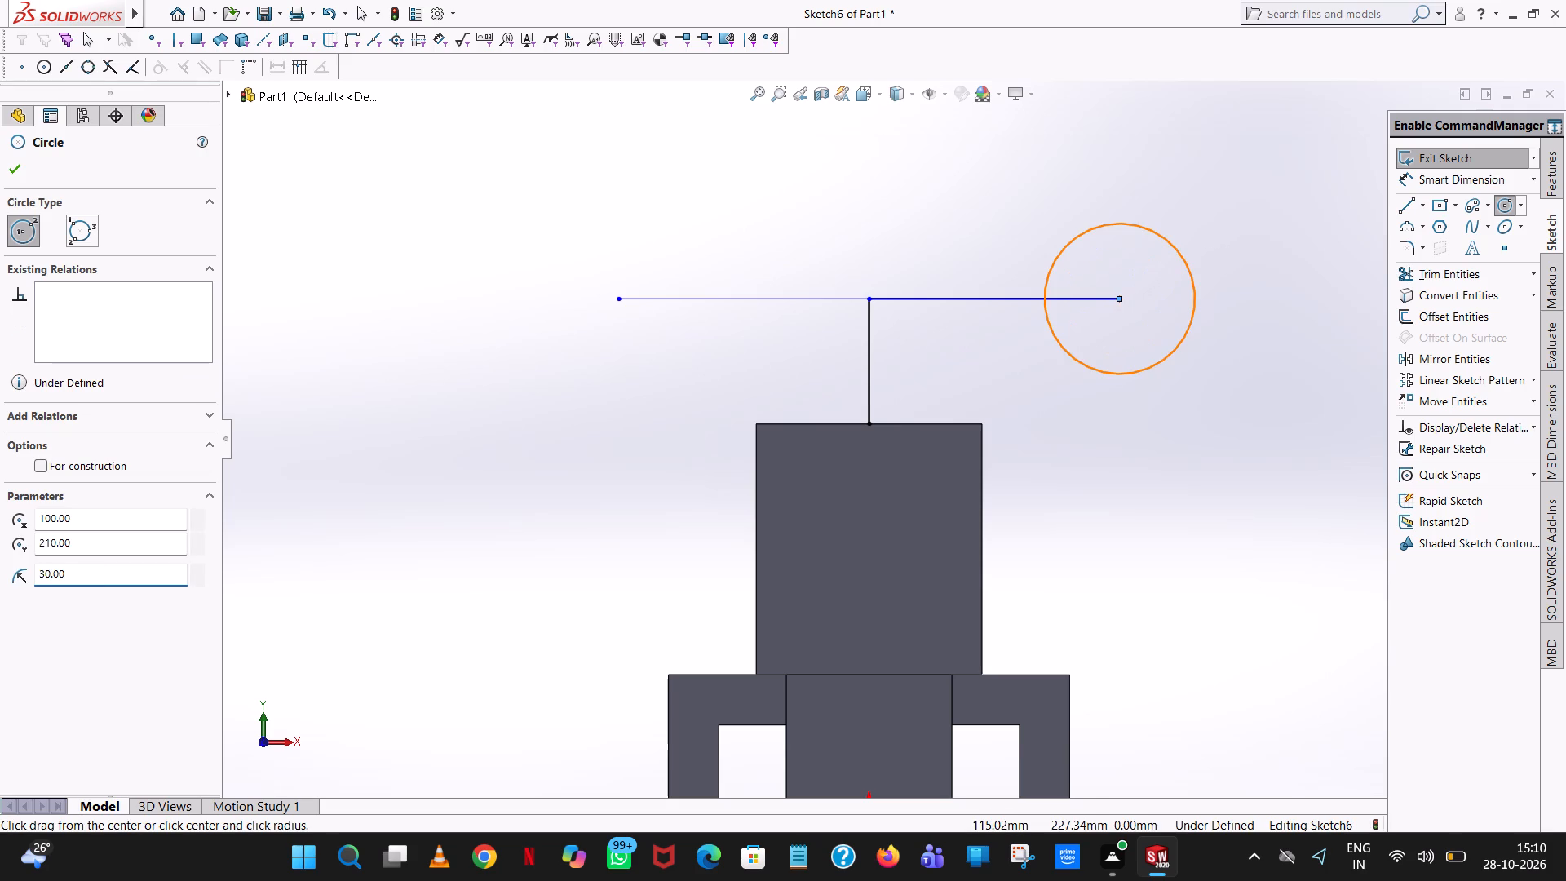
click(618, 299)
click(634, 220)
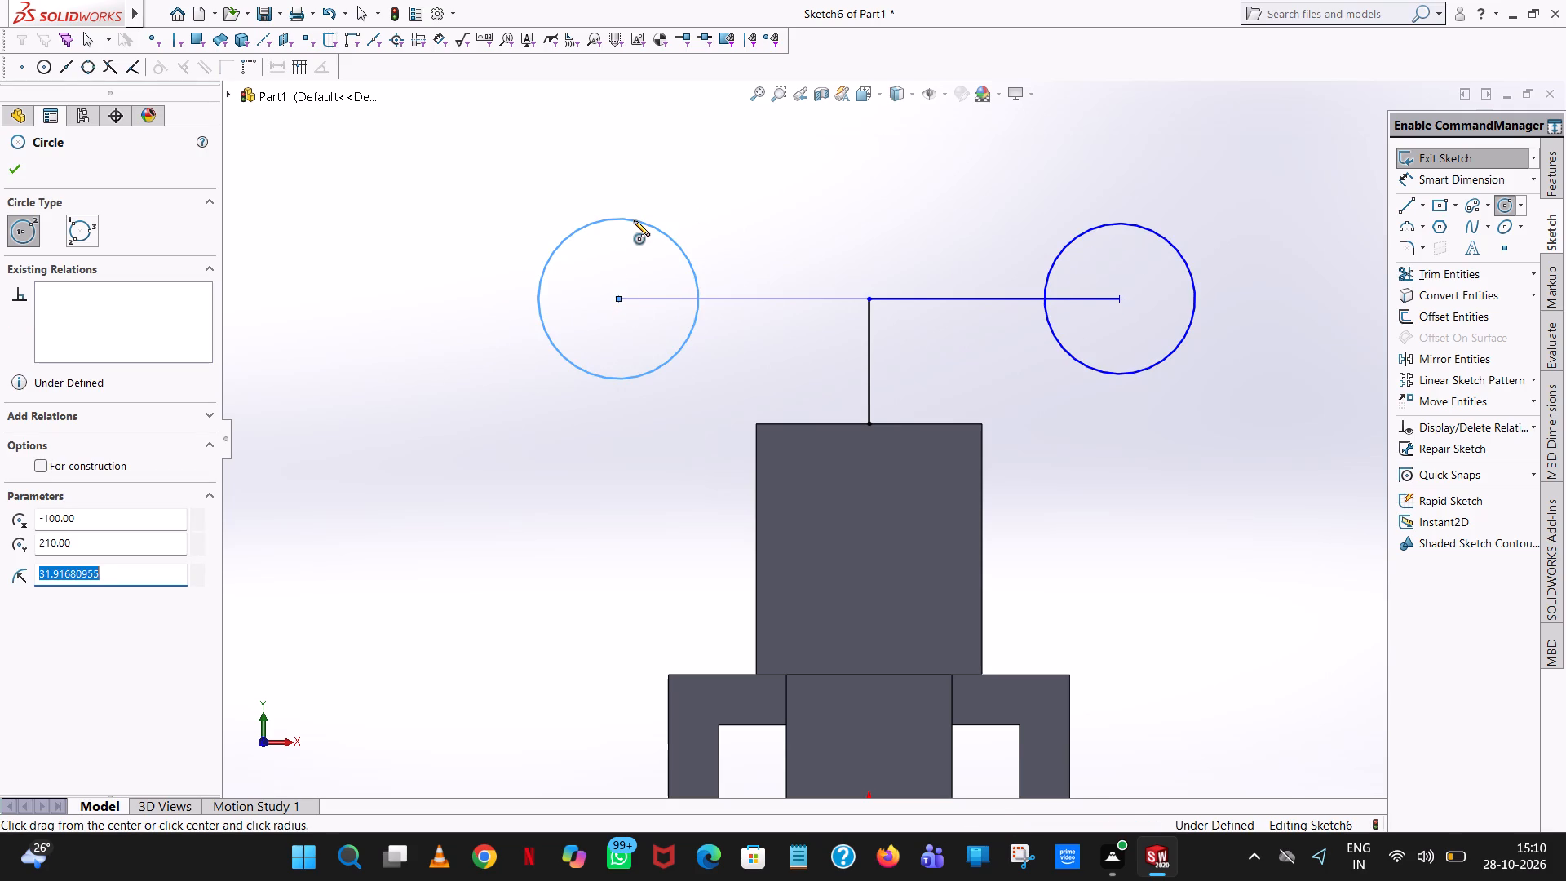
text(30)
key(Return)
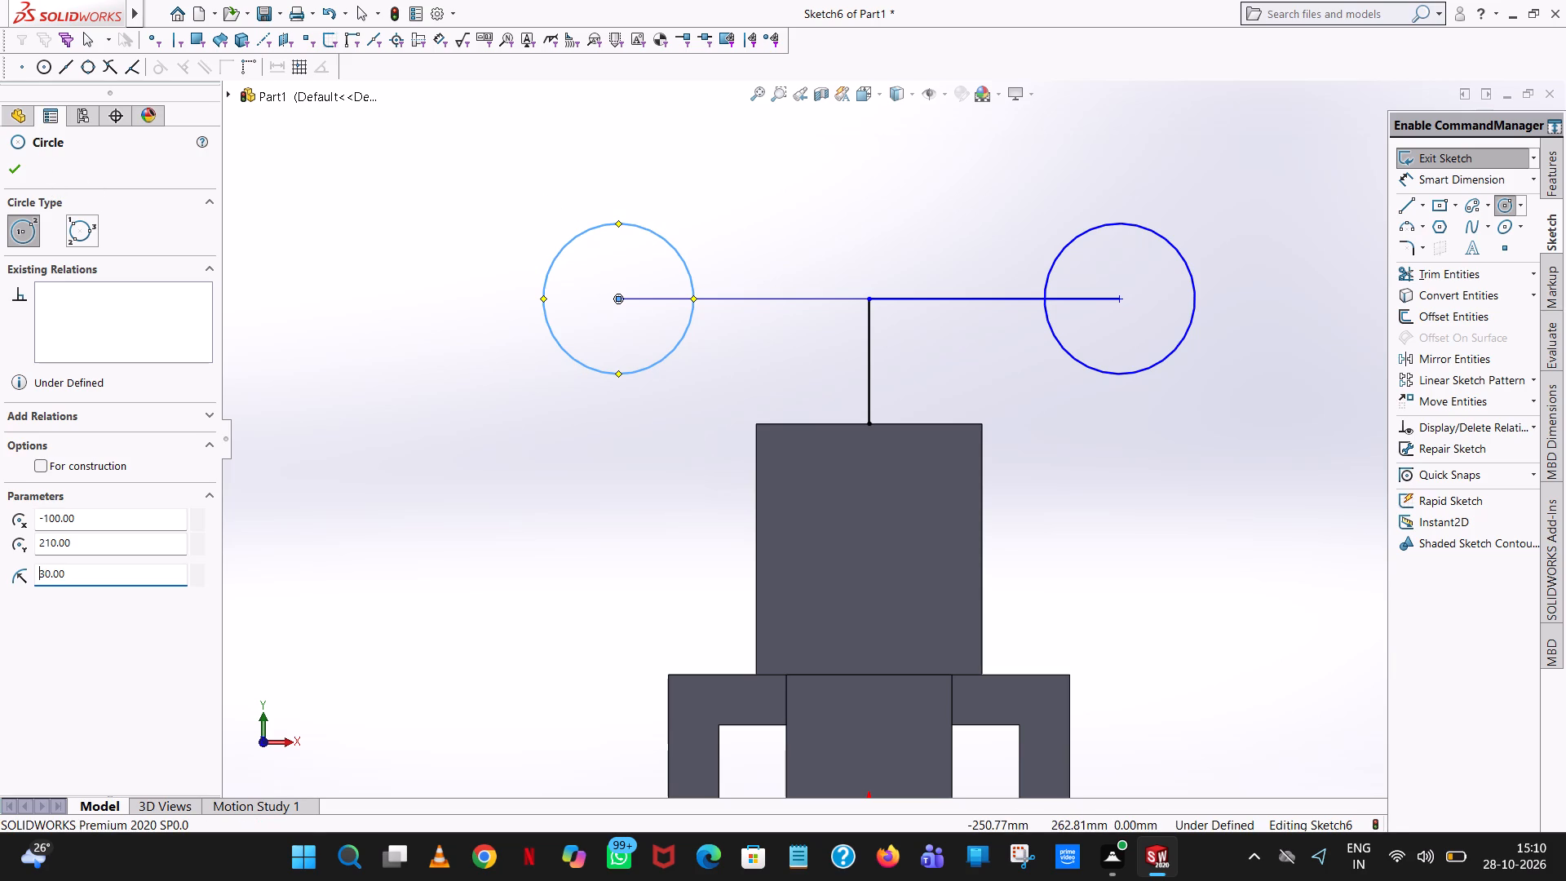
click(13, 161)
click(569, 159)
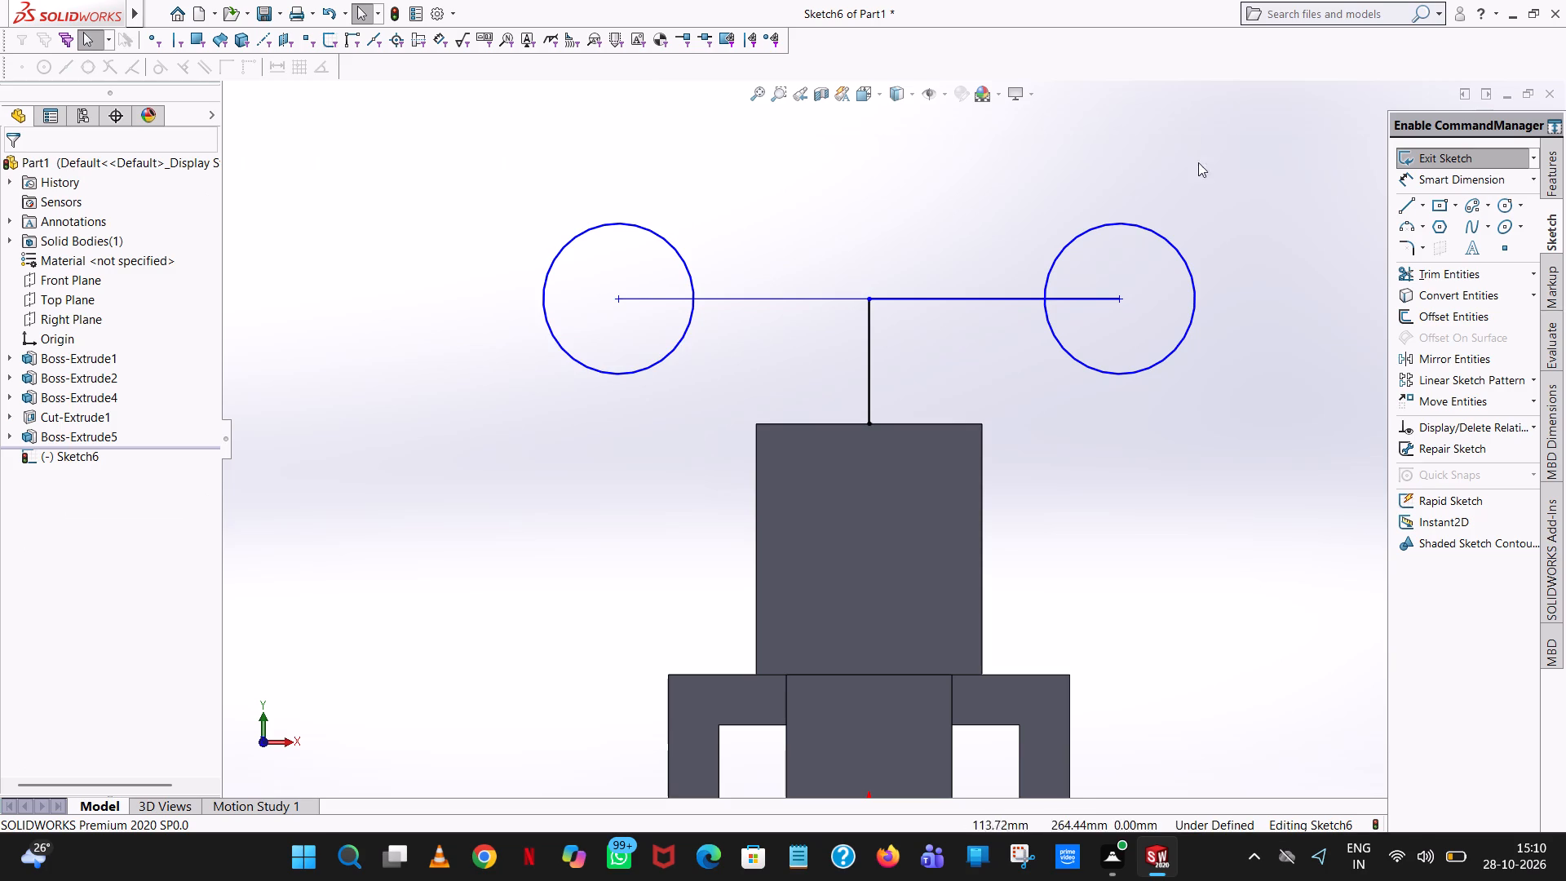
Trim away the vertical line between the upright's top edge and the horizontal lines.
click(1461, 180)
click(1463, 271)
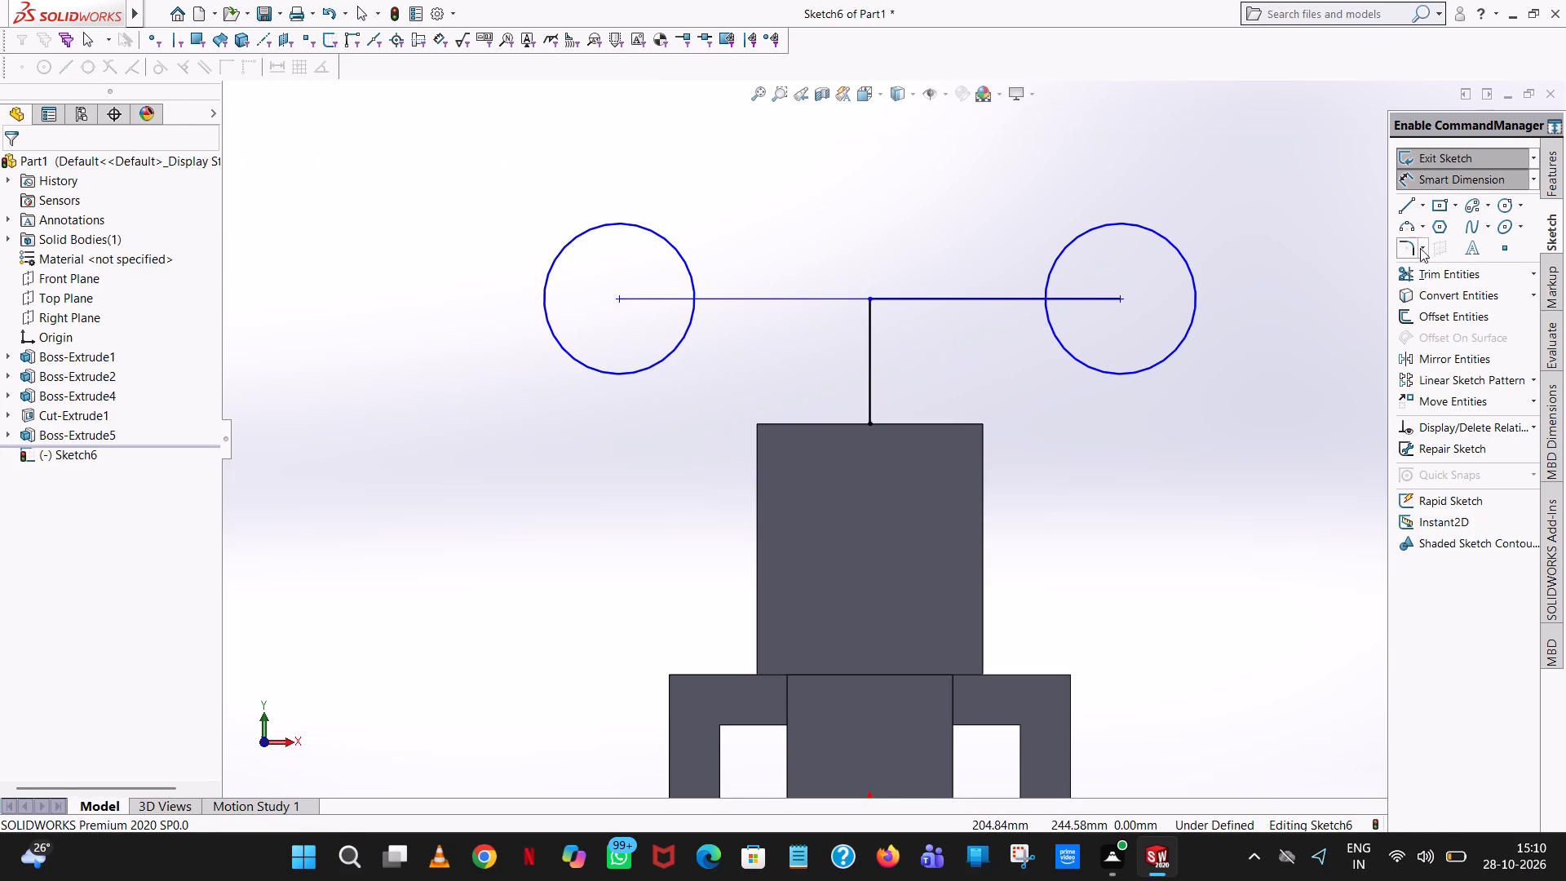
click(1421, 273)
click(871, 348)
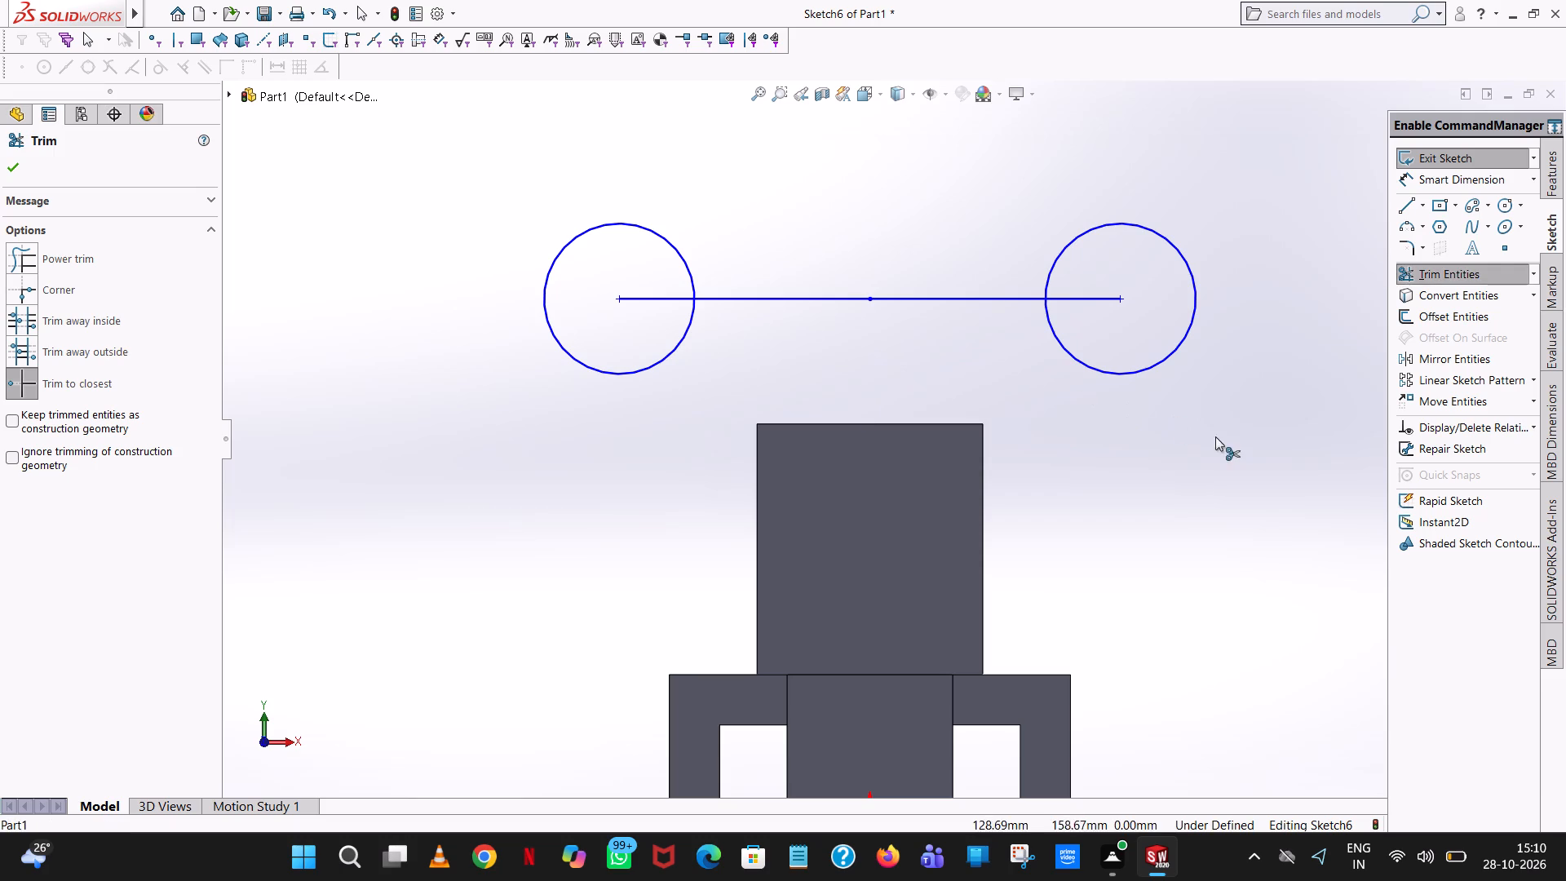
click(1223, 440)
Dimension the distance from the upright's top edge to the horizontal line as 50 mm.
click(1466, 185)
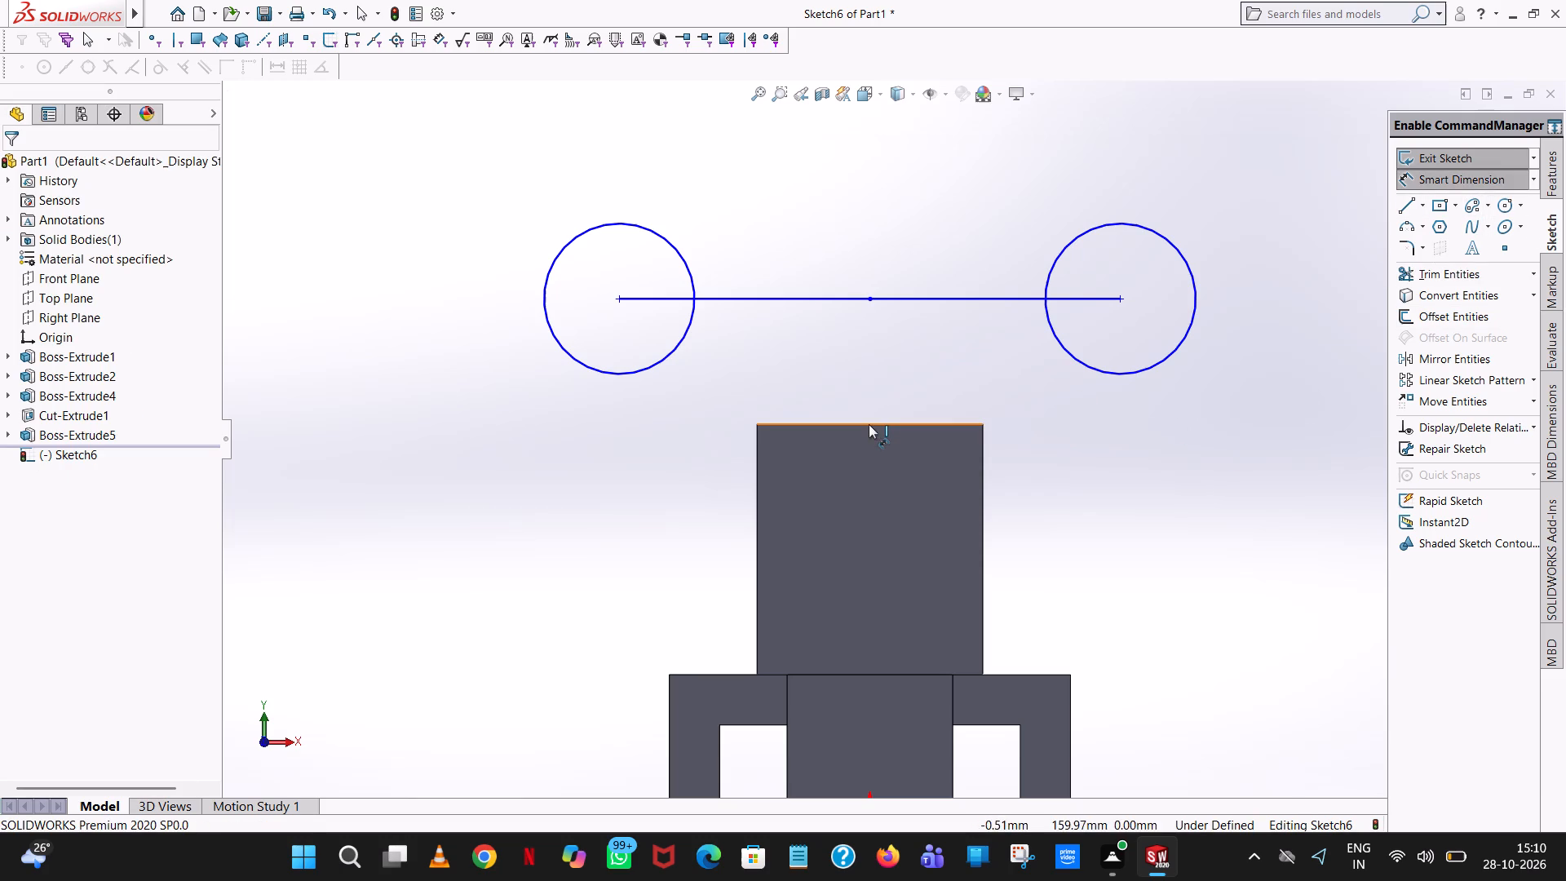
click(869, 424)
click(878, 295)
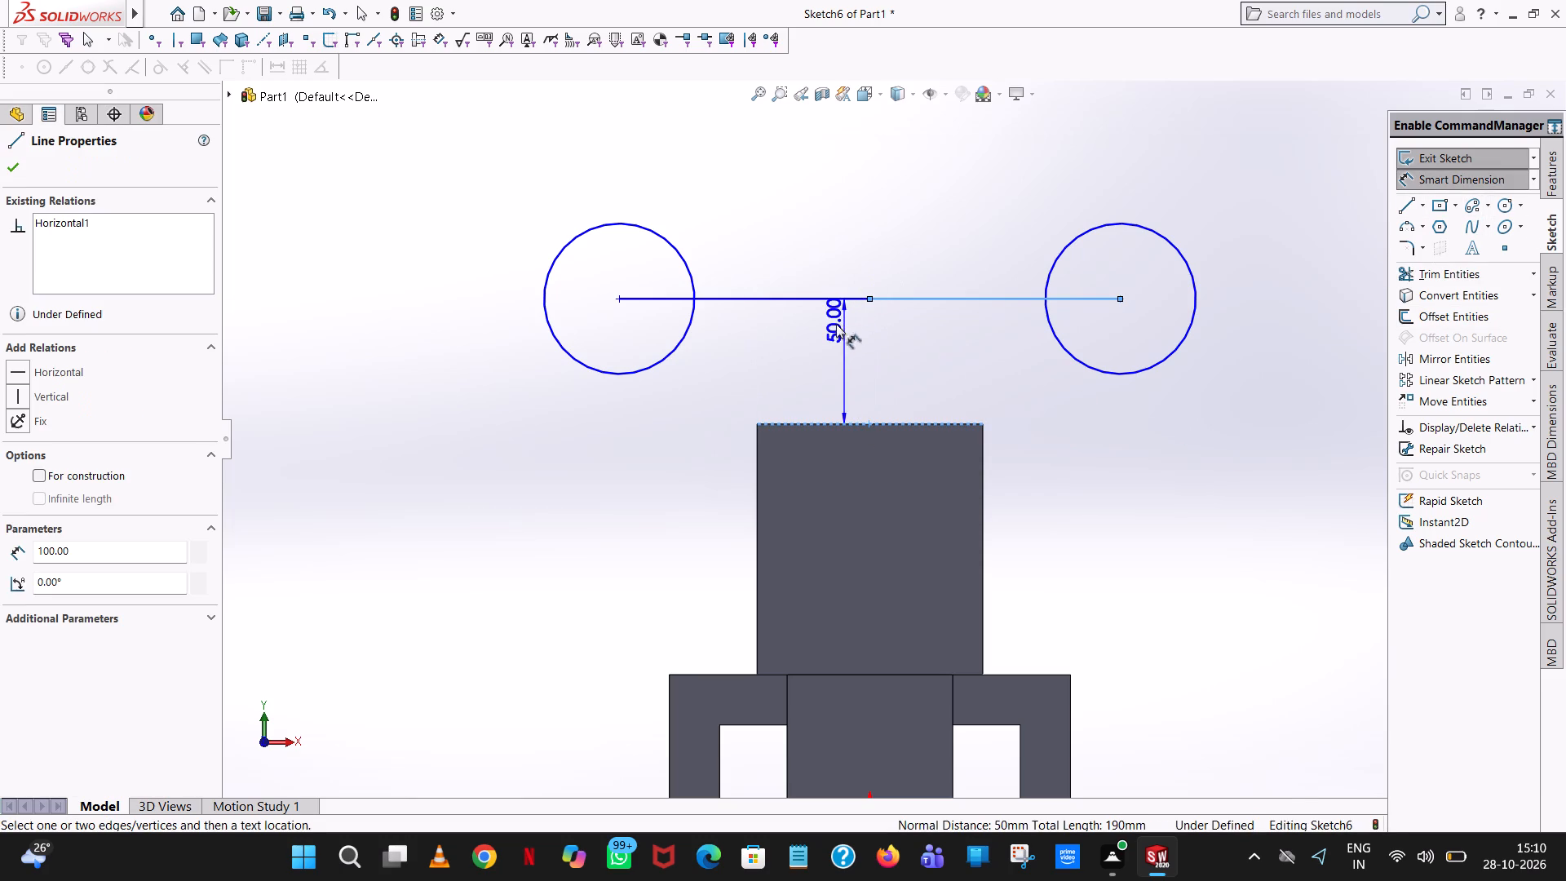
click(812, 331)
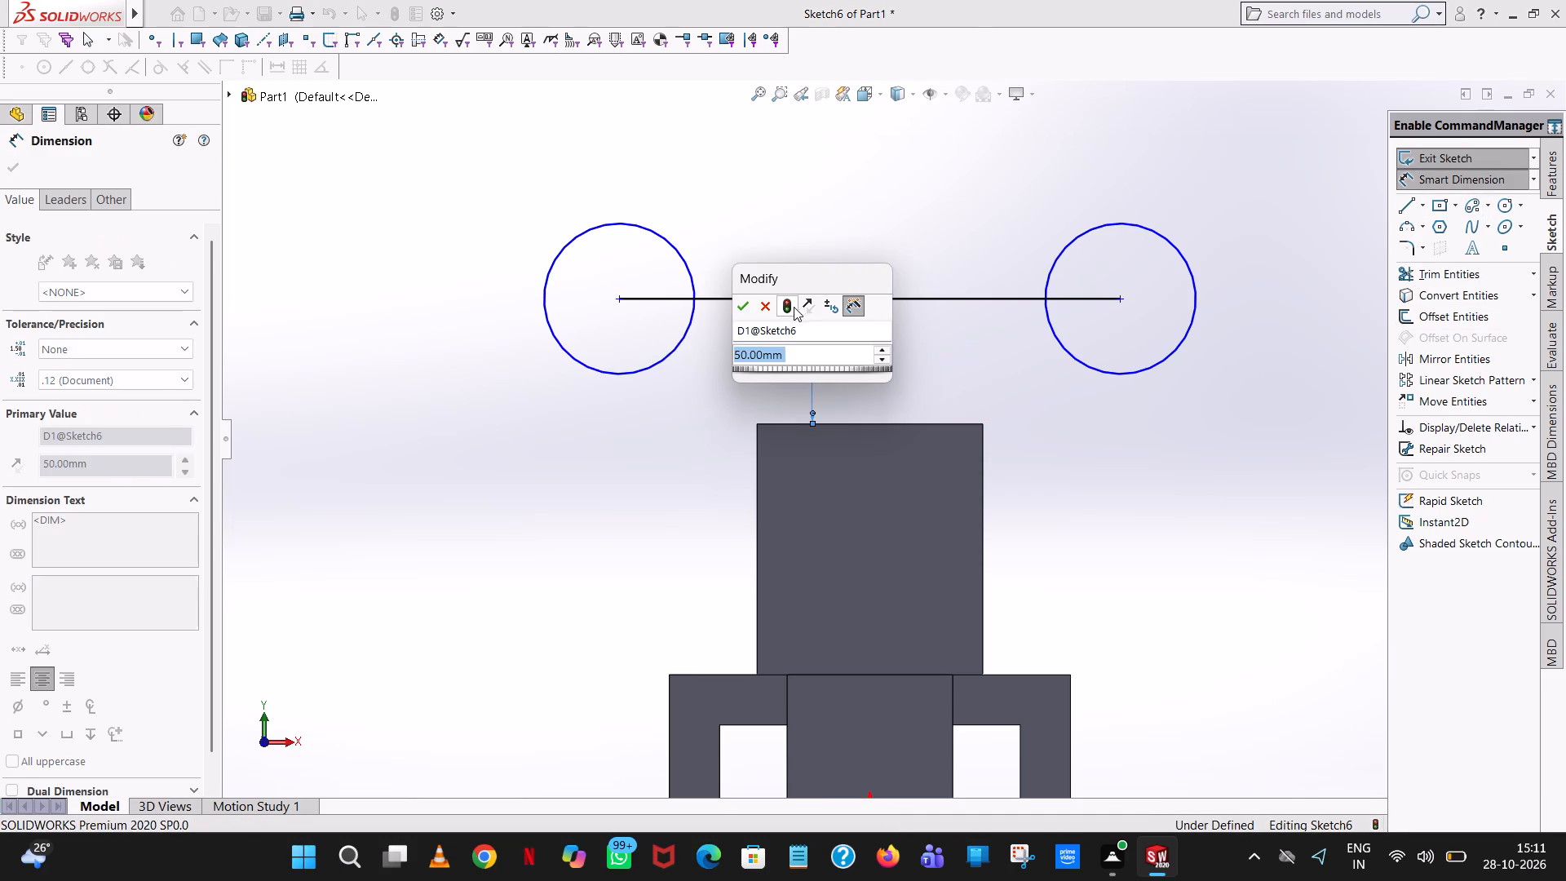
click(749, 303)
click(878, 215)
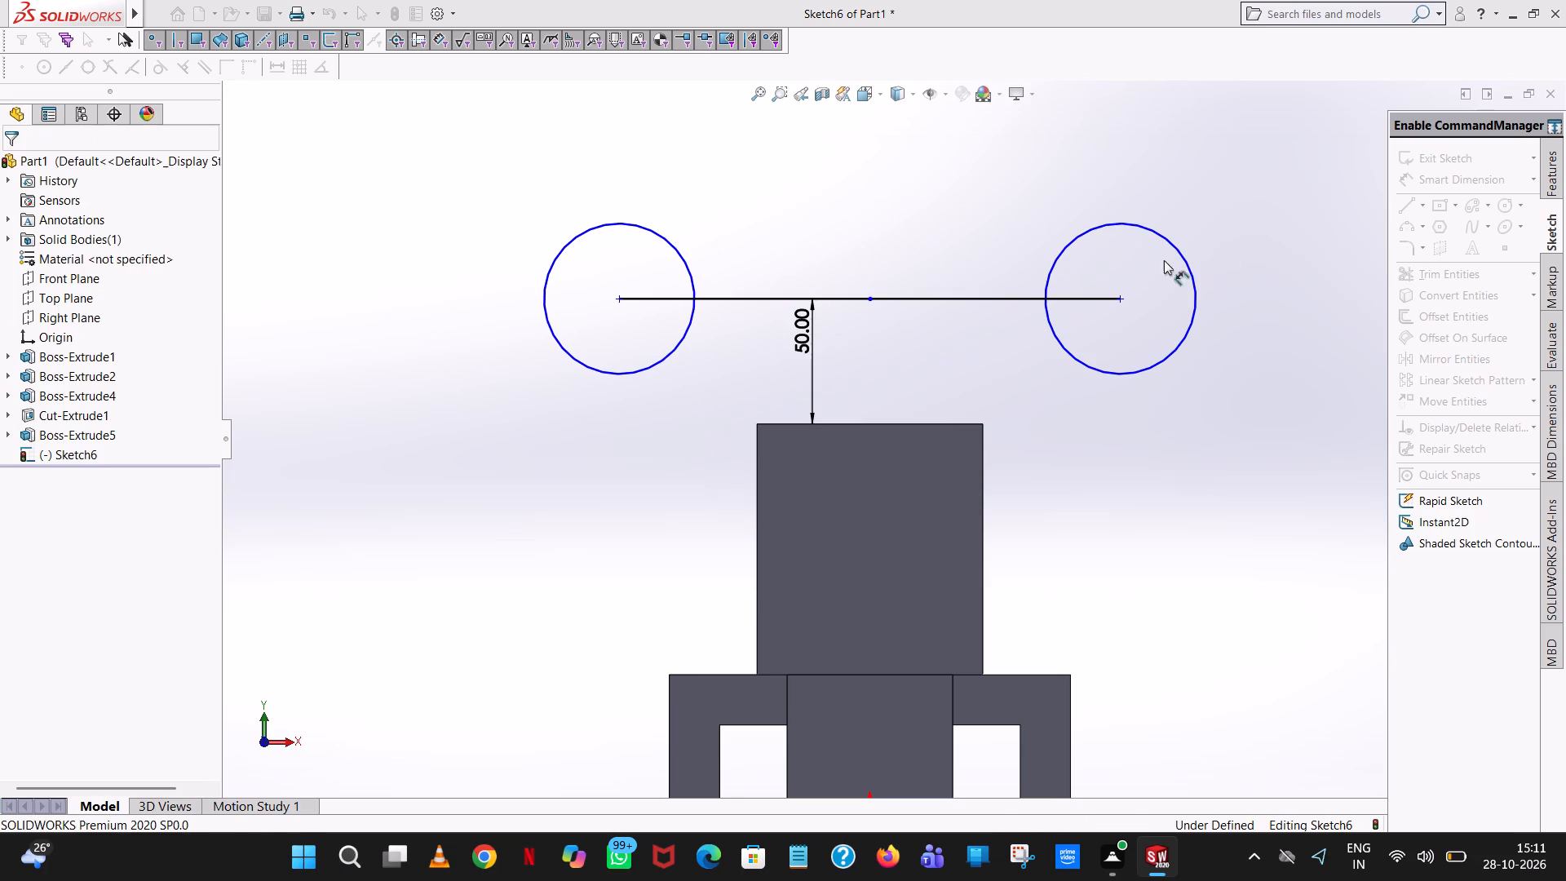
Draw a 50 mm vertical line upward from the point where the two horizontal lines meet.
click(1401, 210)
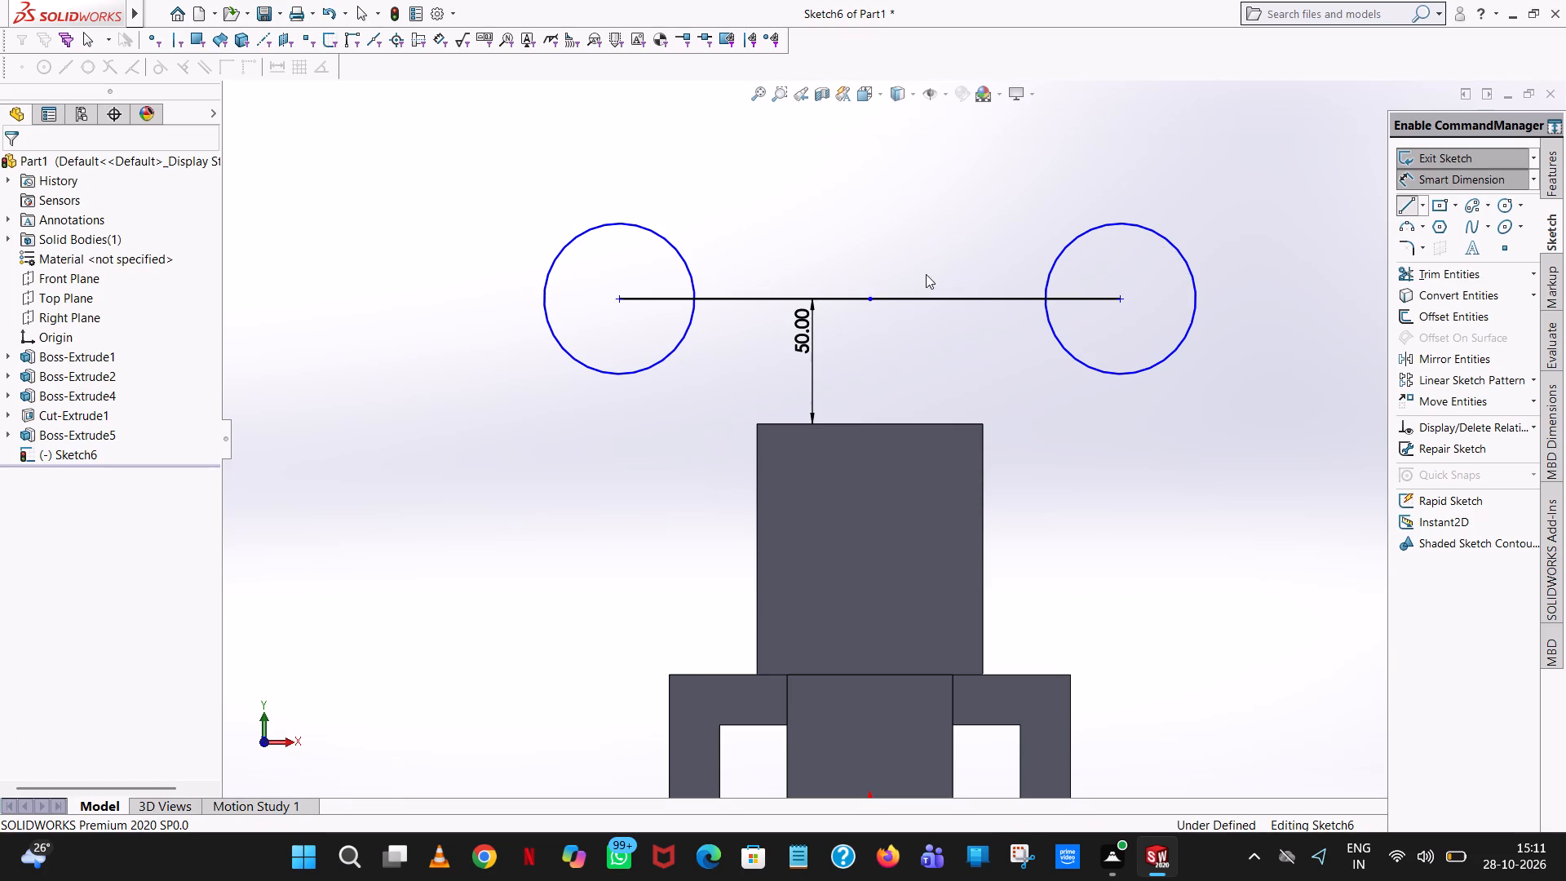
click(869, 300)
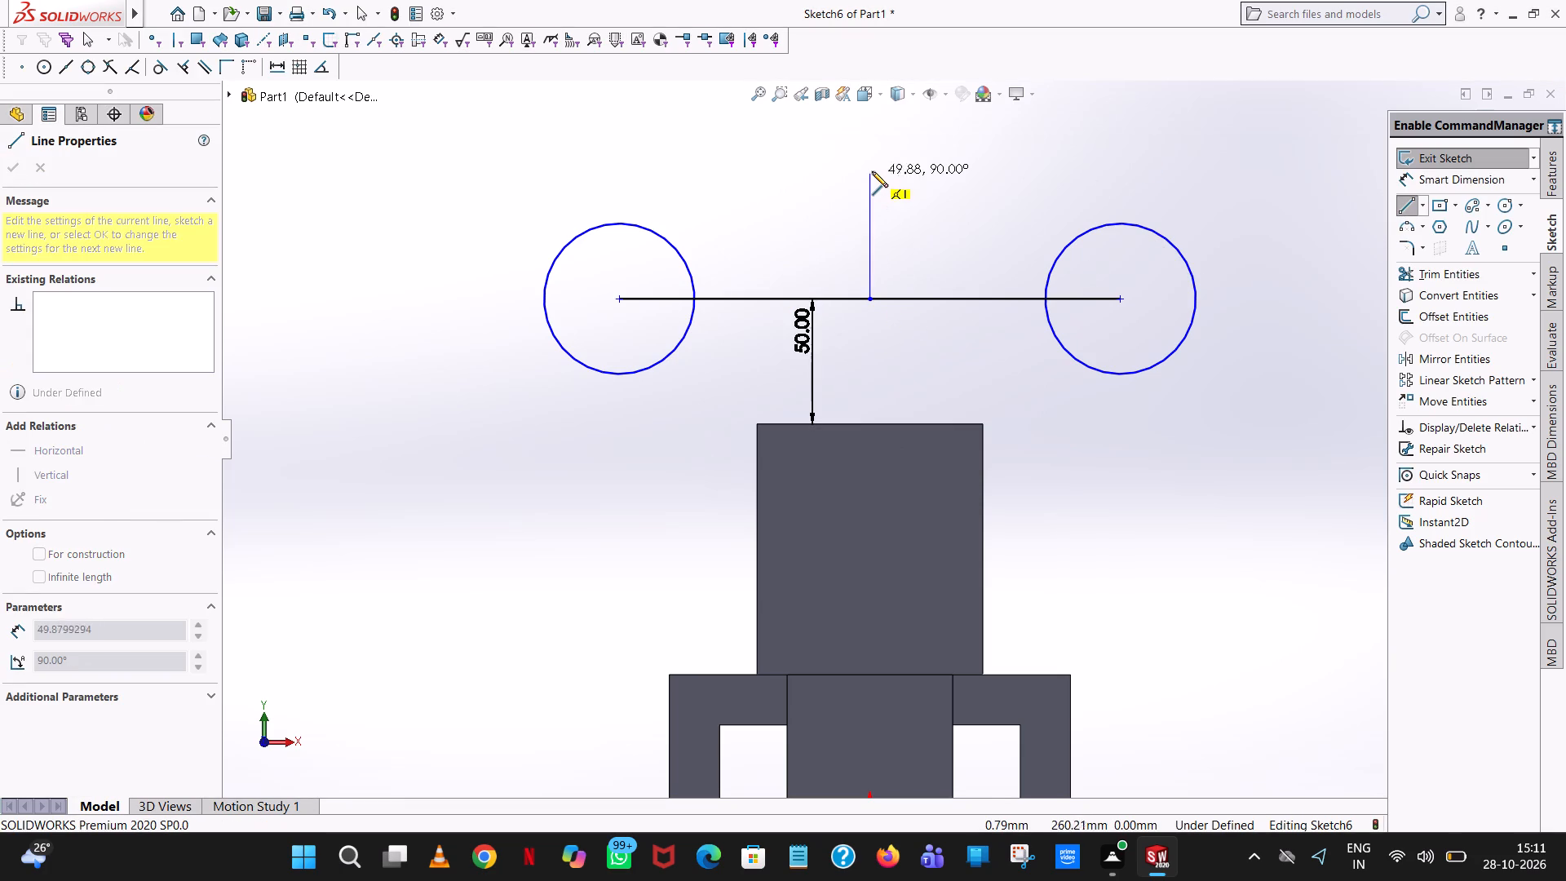
click(872, 170)
text(50)
key(Return)
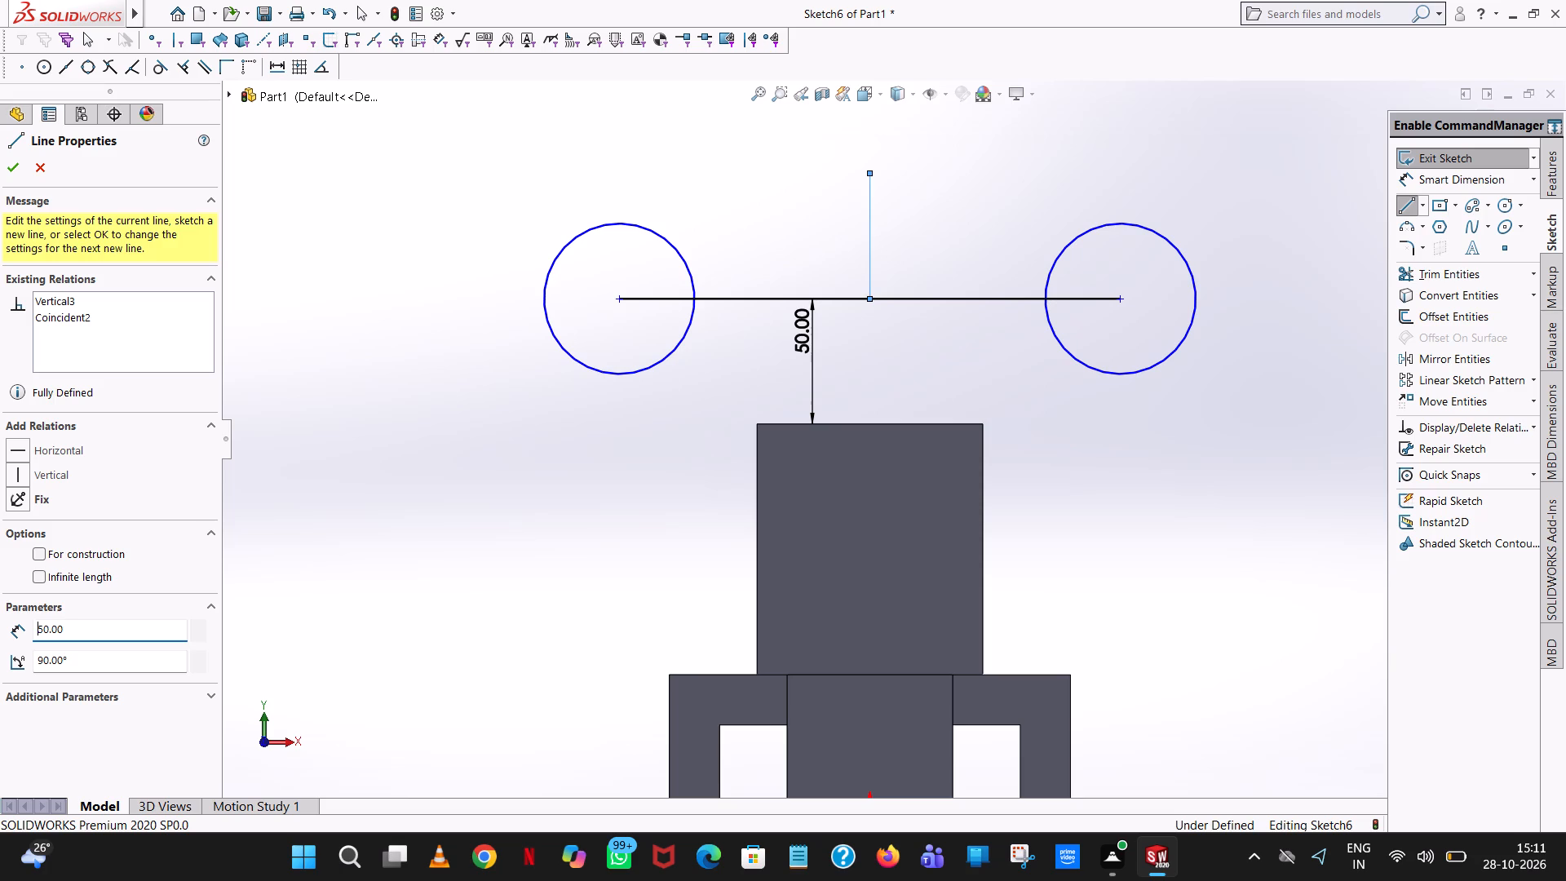
Continue from its upper end with a 45 mm horizontal line toward the right and a sloping line tangent to the right circle.
click(984, 174)
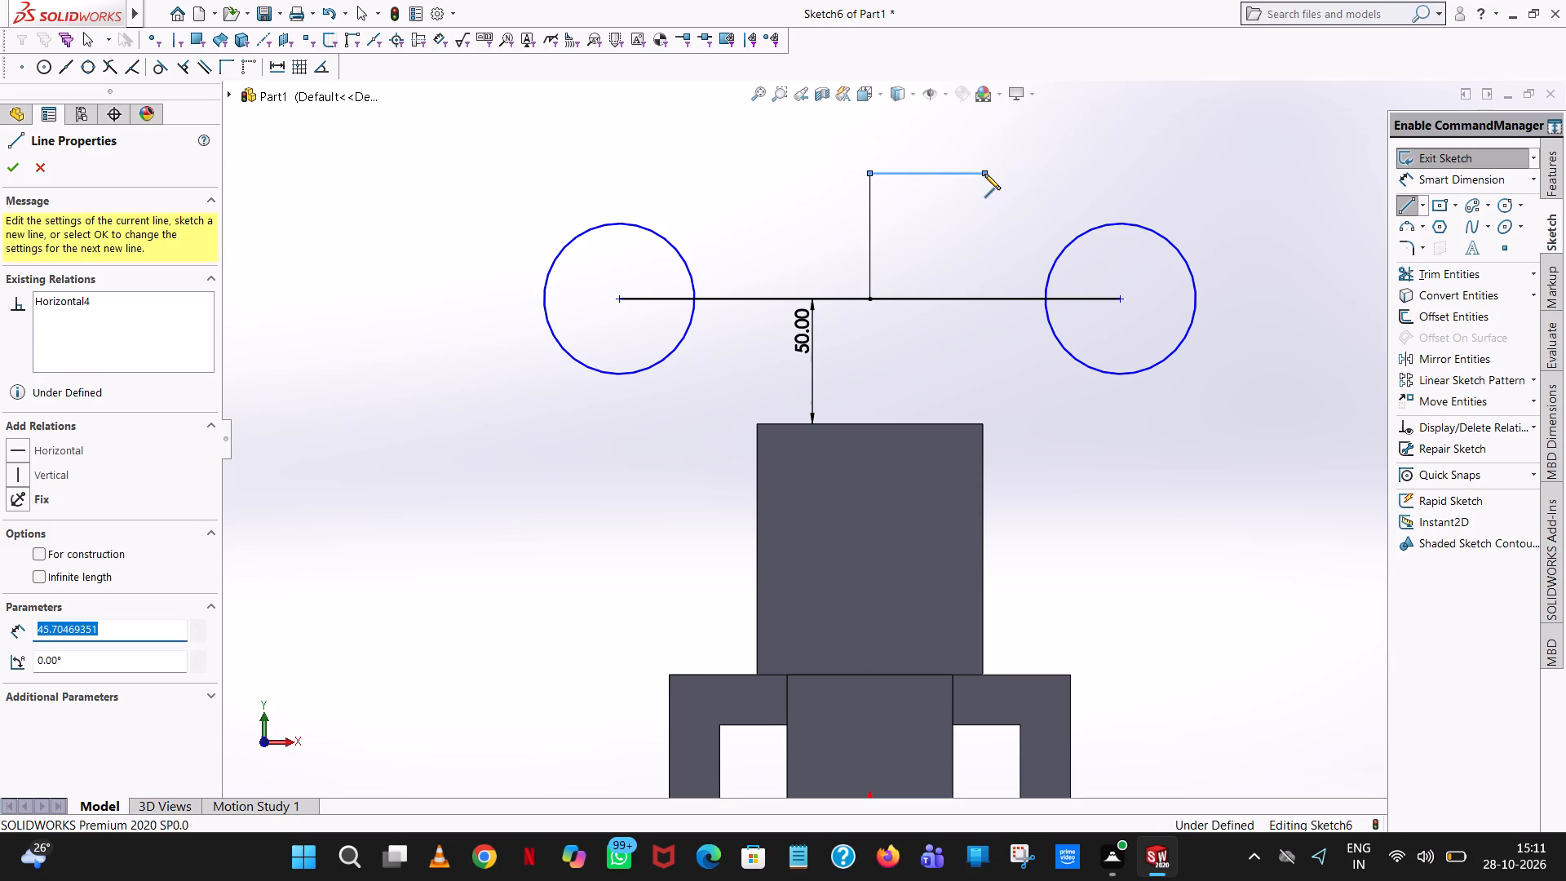
text(45)
key(Return)
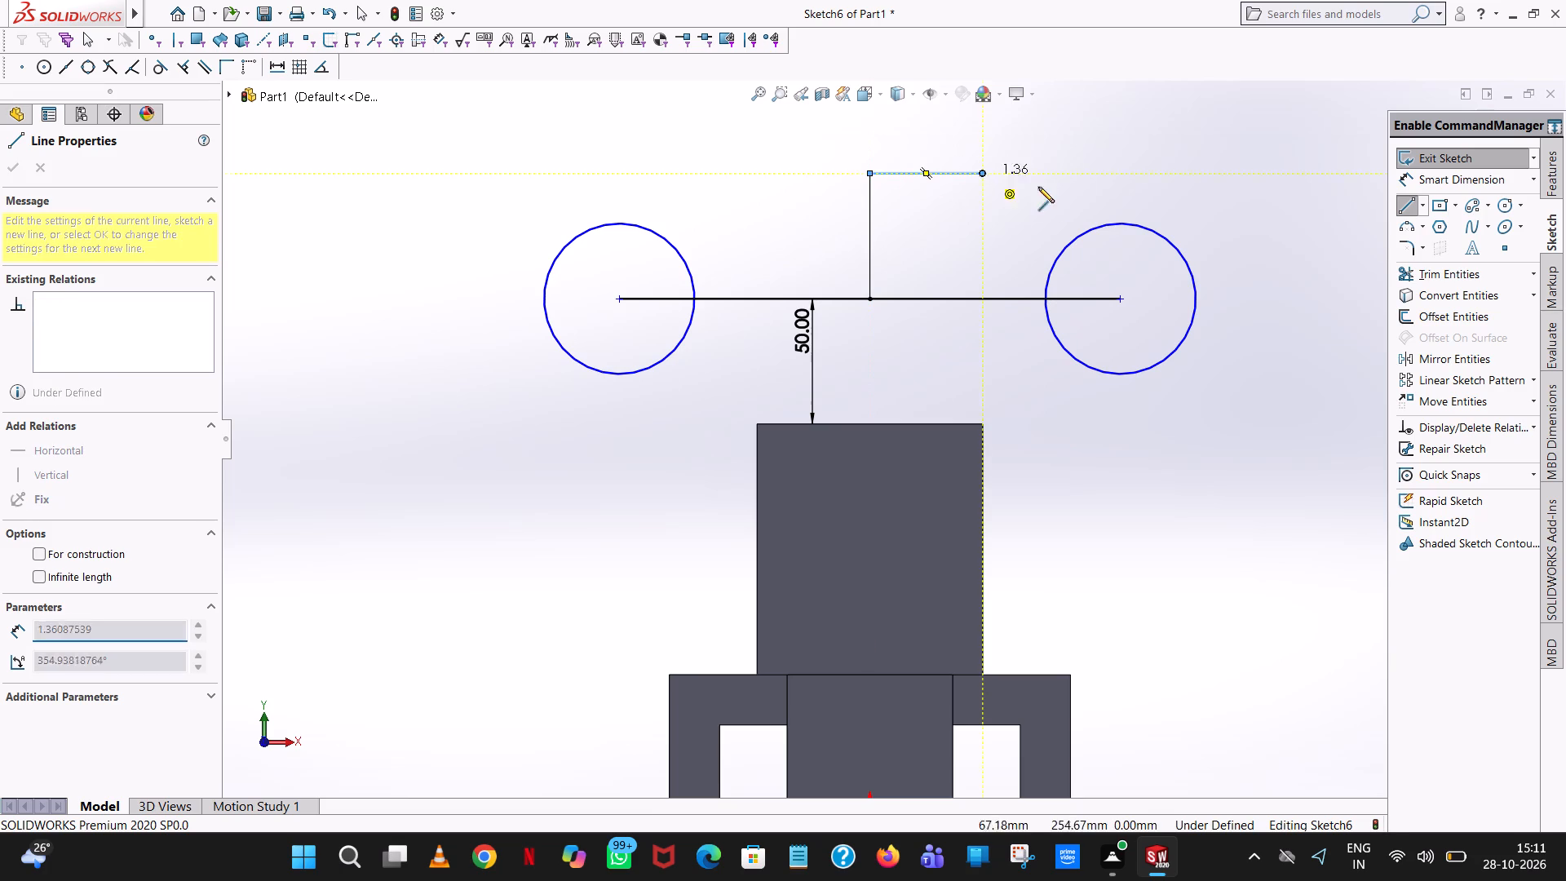
click(1143, 227)
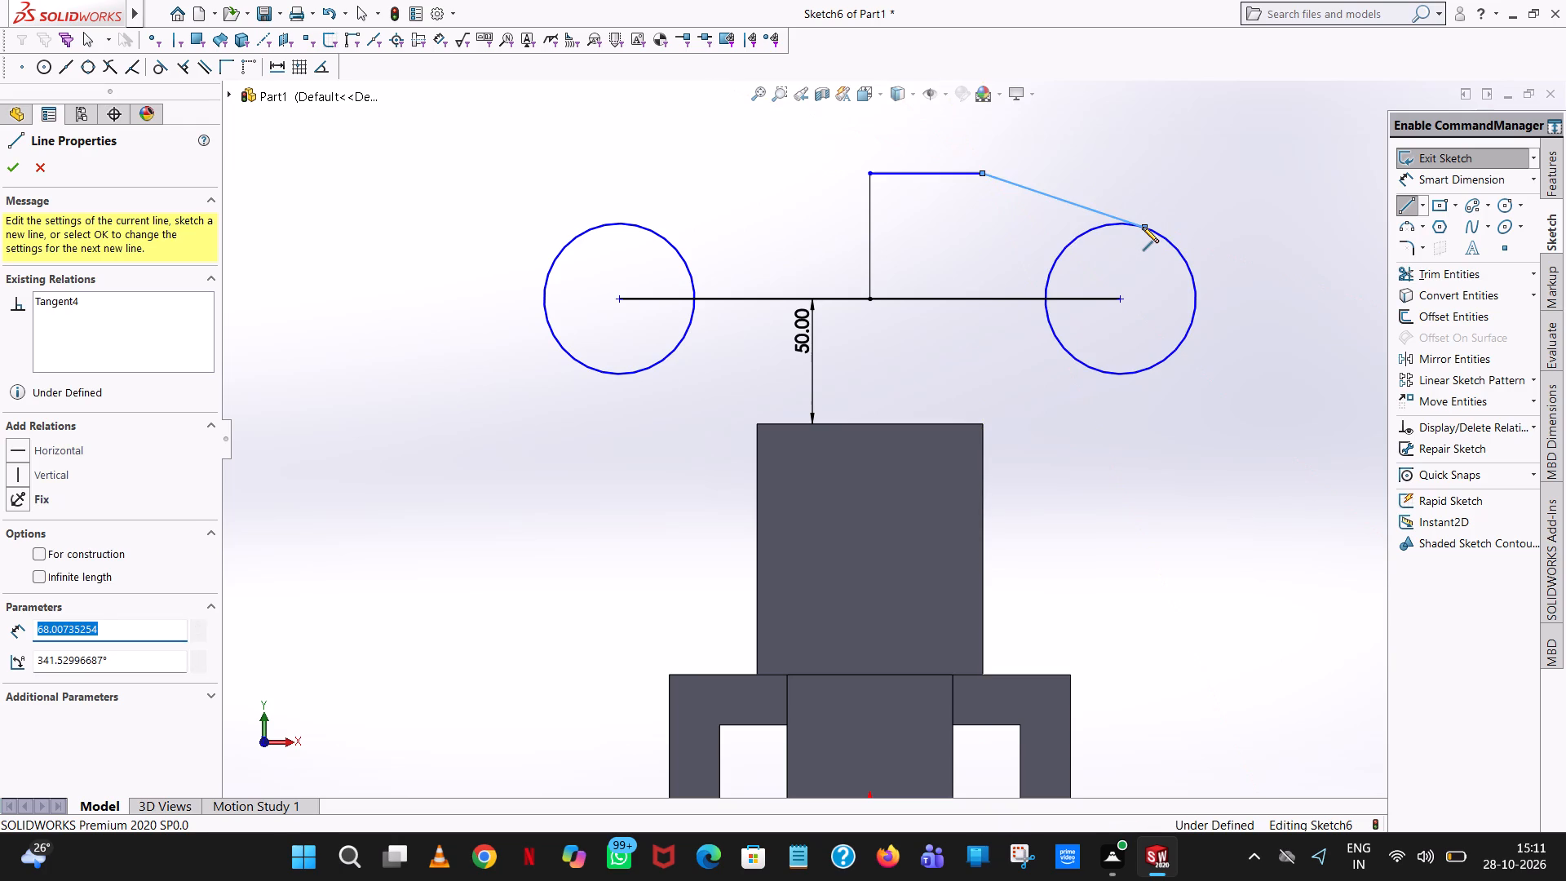
right_click(1143, 227)
click(1177, 236)
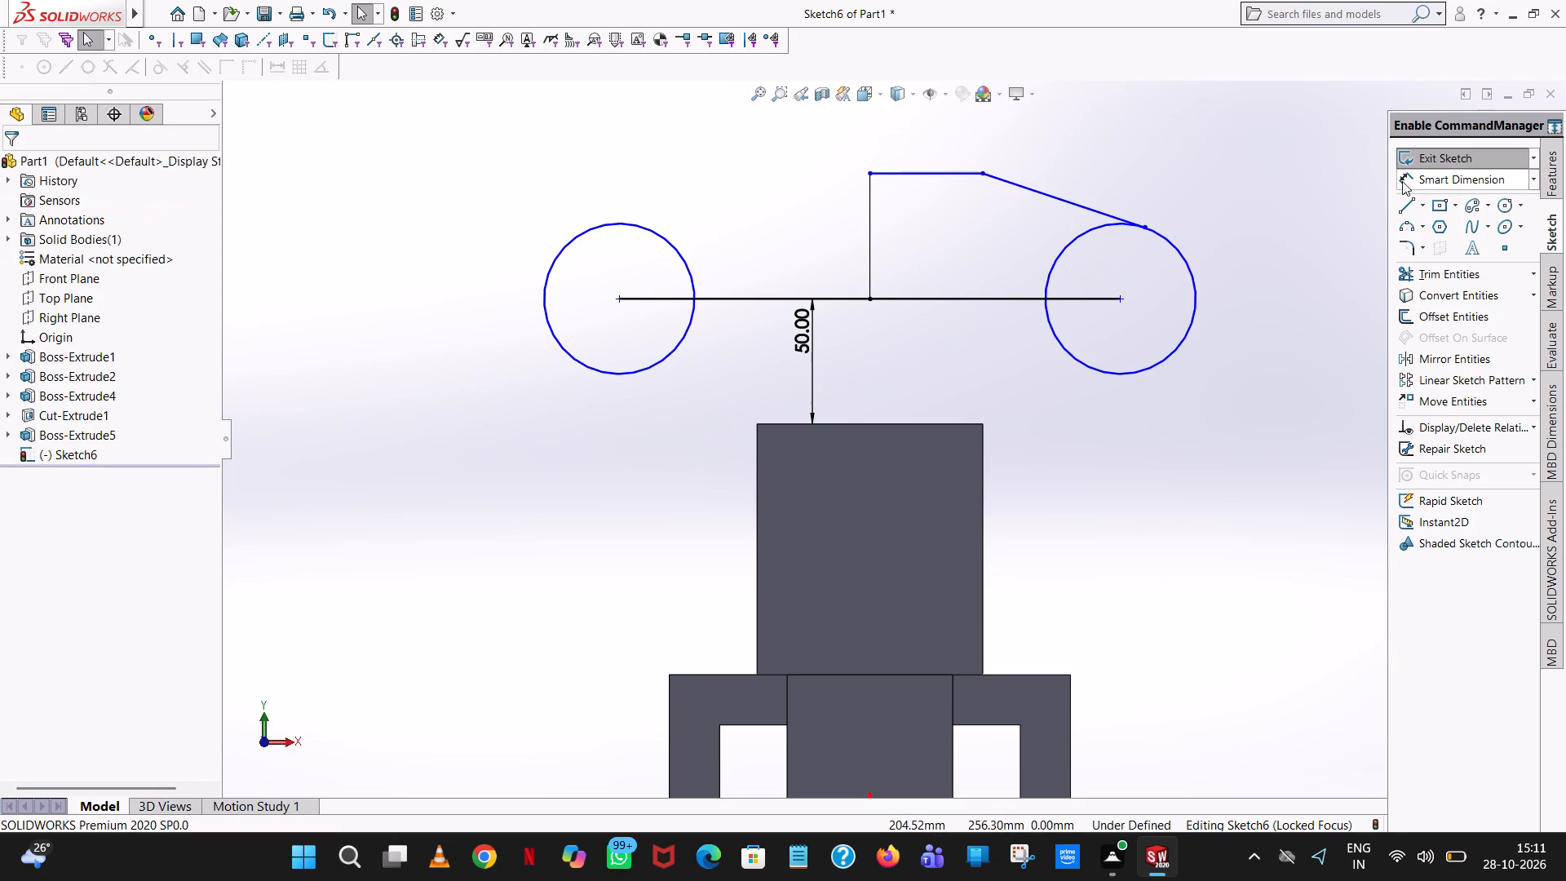
From the vertical line's upper end, draw a 45 mm horizontal line toward the left and a sloping line tangent to the left circle.
click(1402, 201)
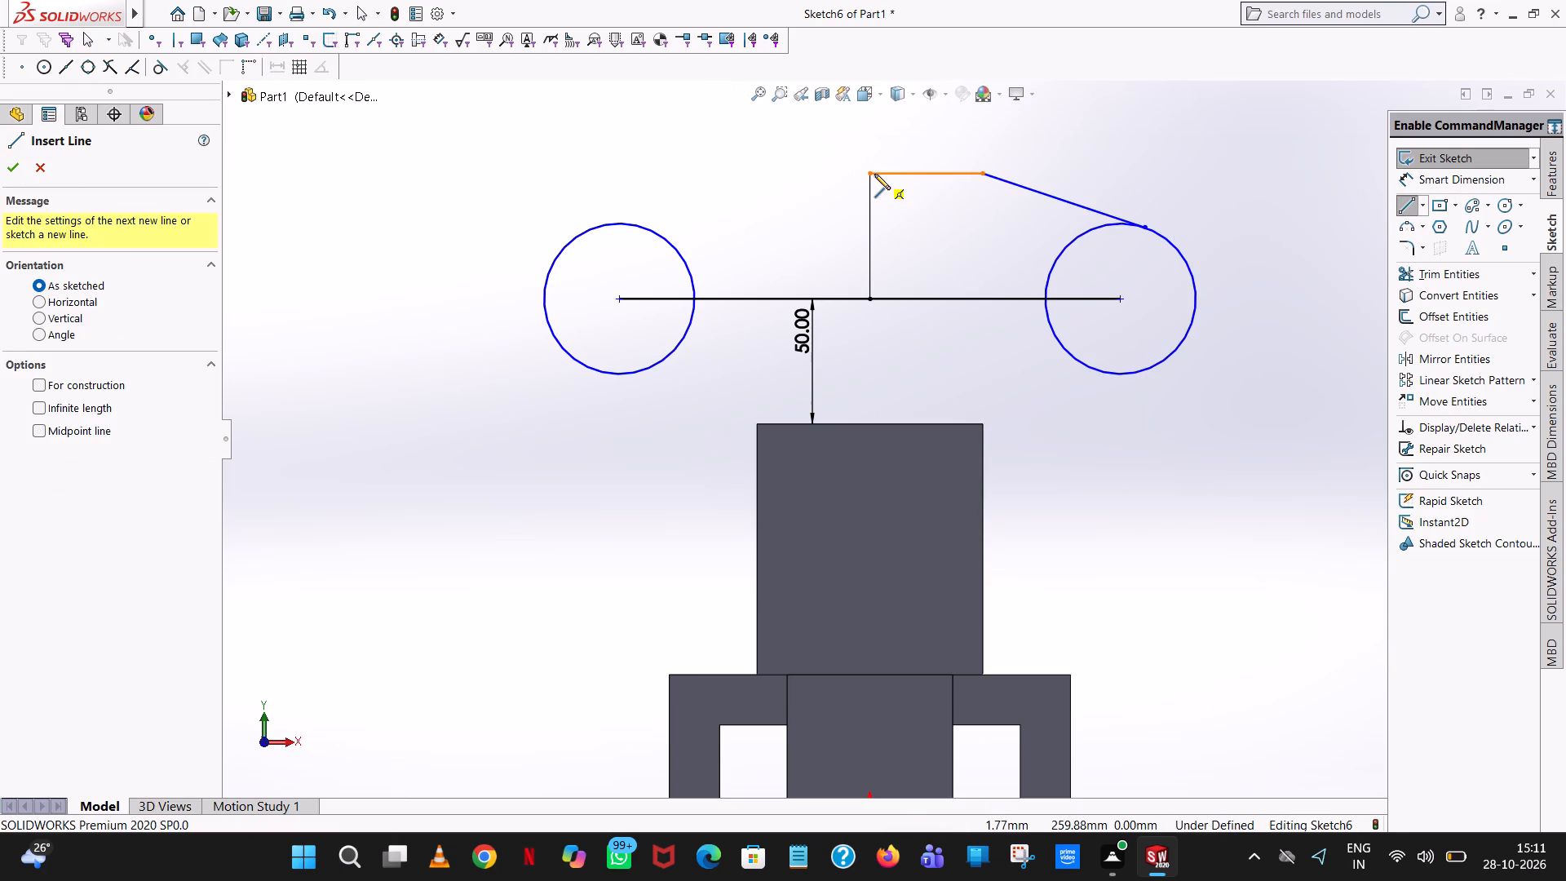
click(868, 172)
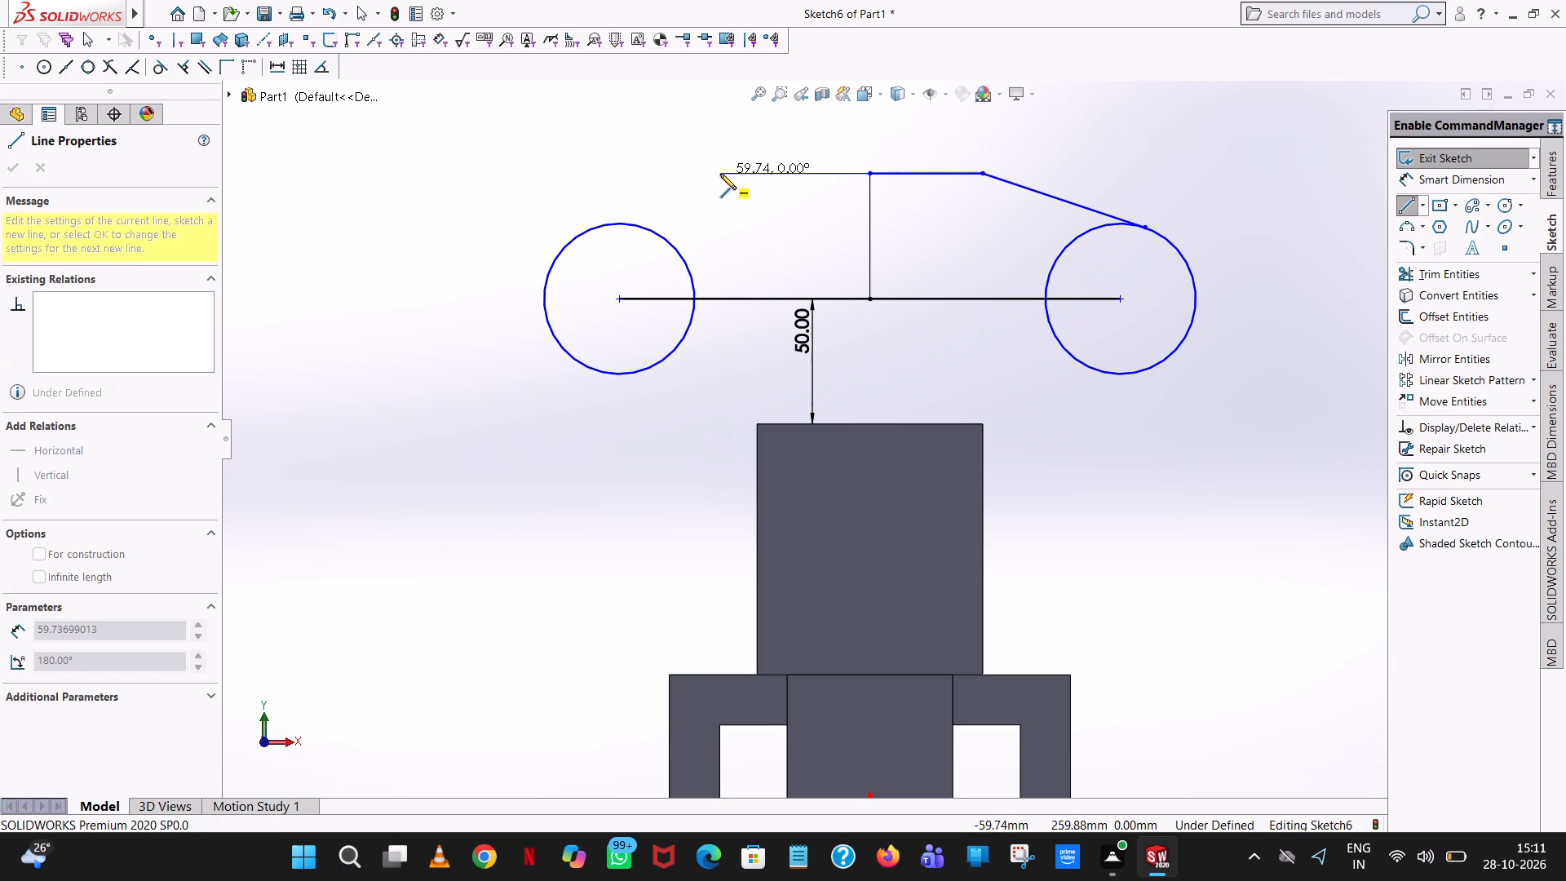
click(720, 174)
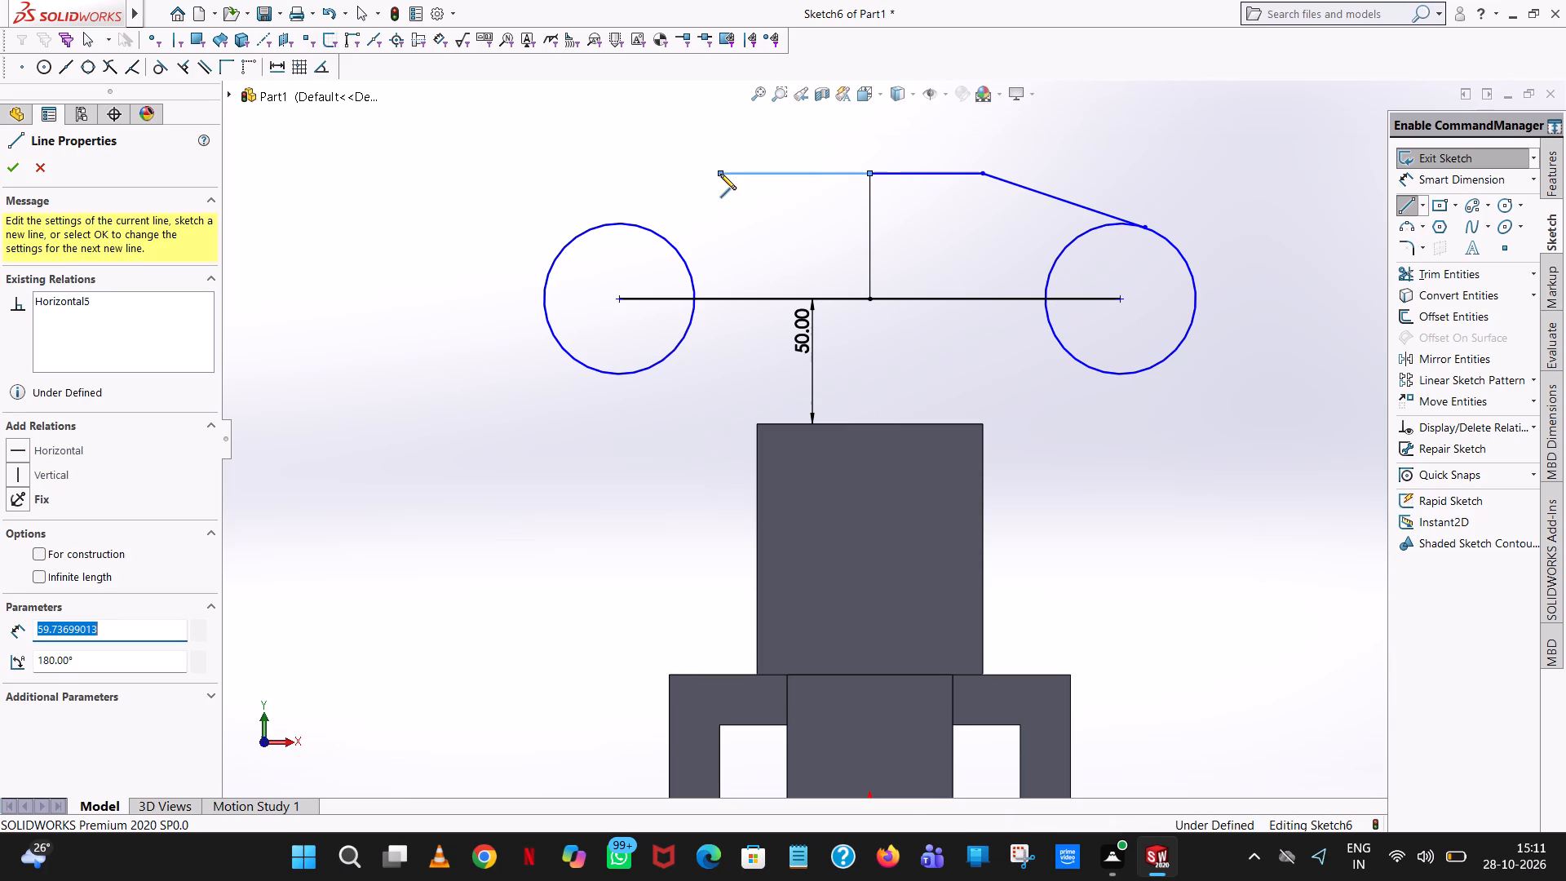
text(45)
key(Return)
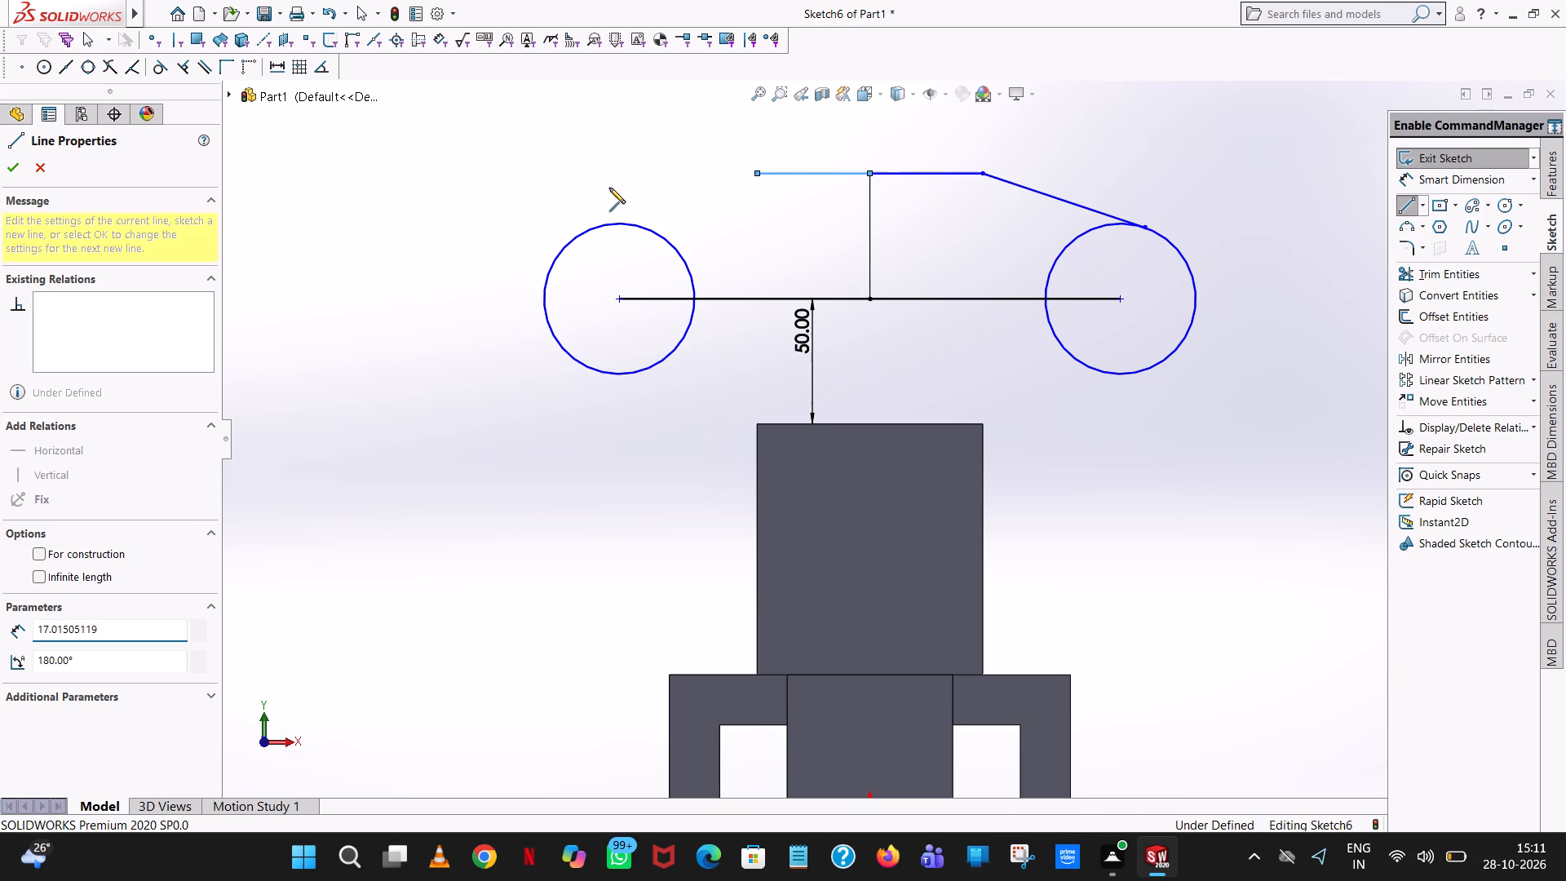
click(590, 230)
right_click(590, 230)
click(644, 245)
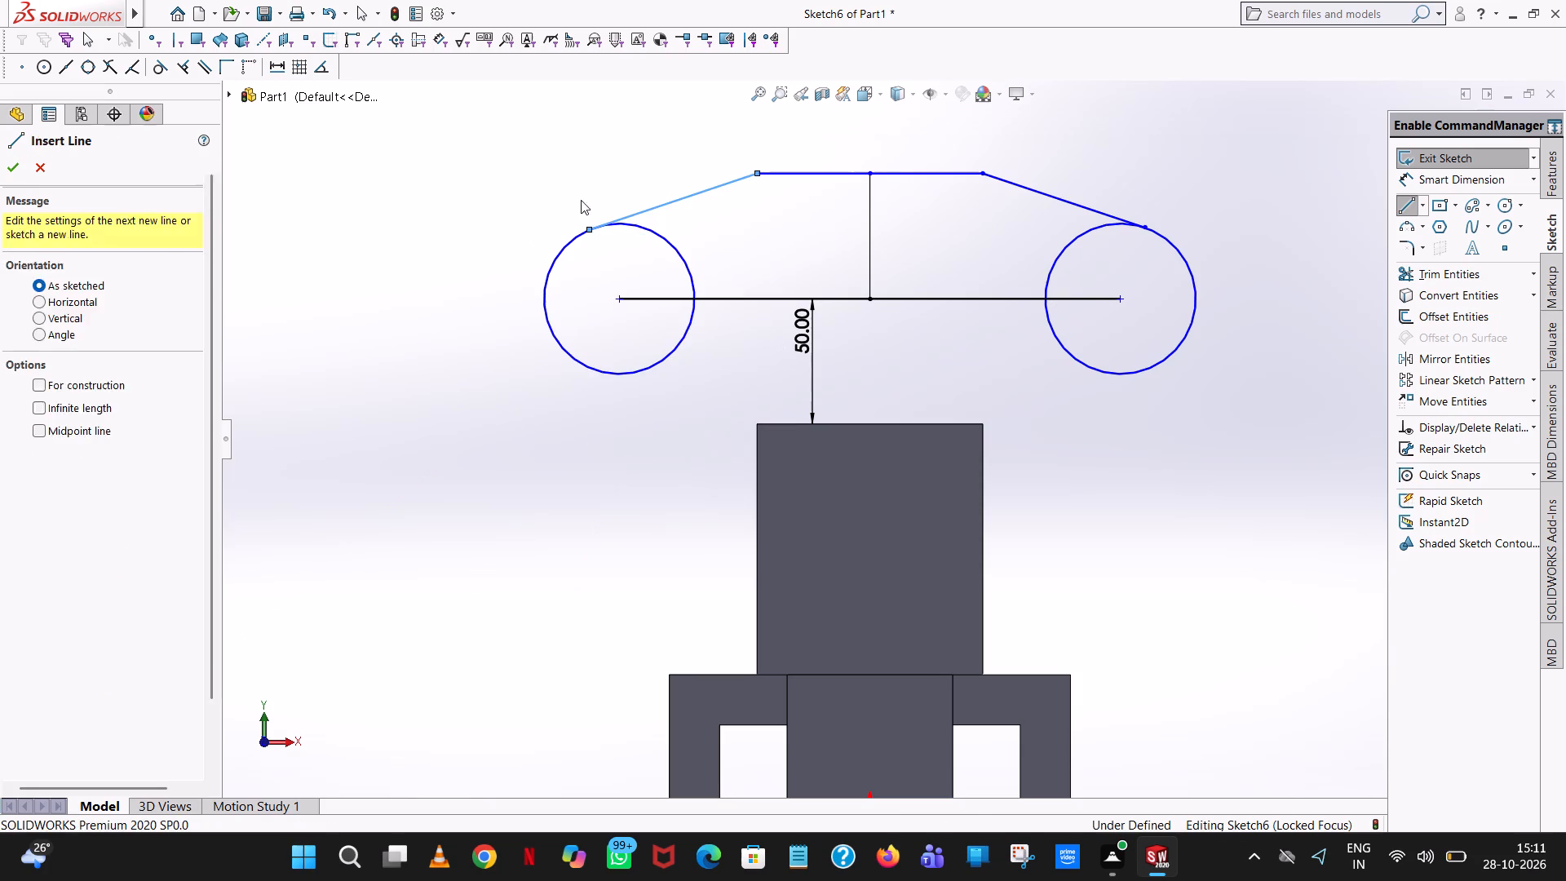
Draw a line tangent to the underside of the left circle, ending at the upright's upper left corner.
click(1415, 206)
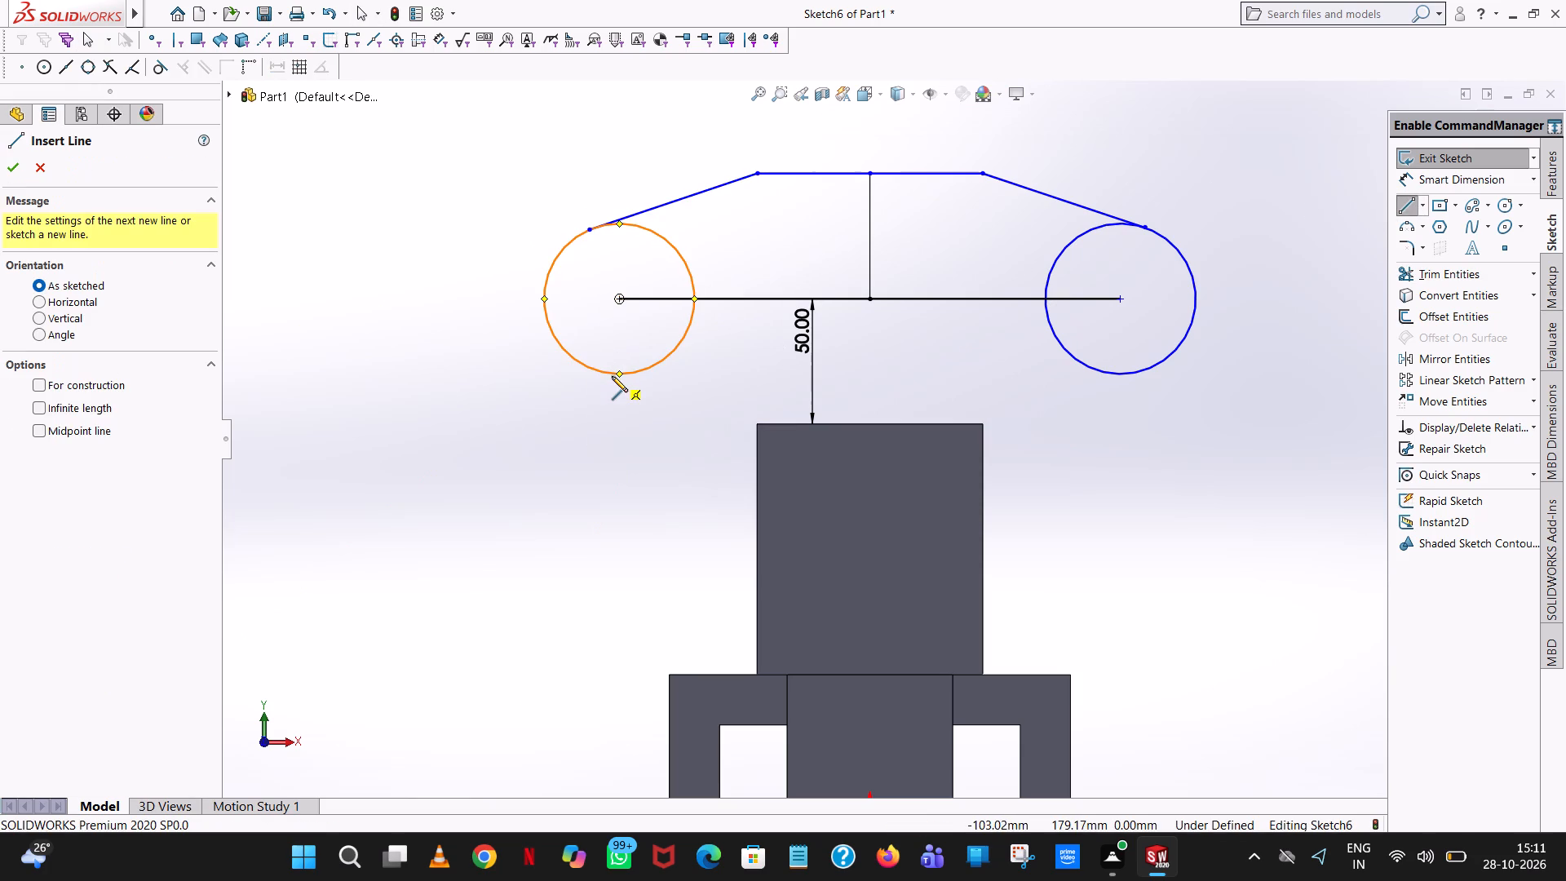
click(573, 358)
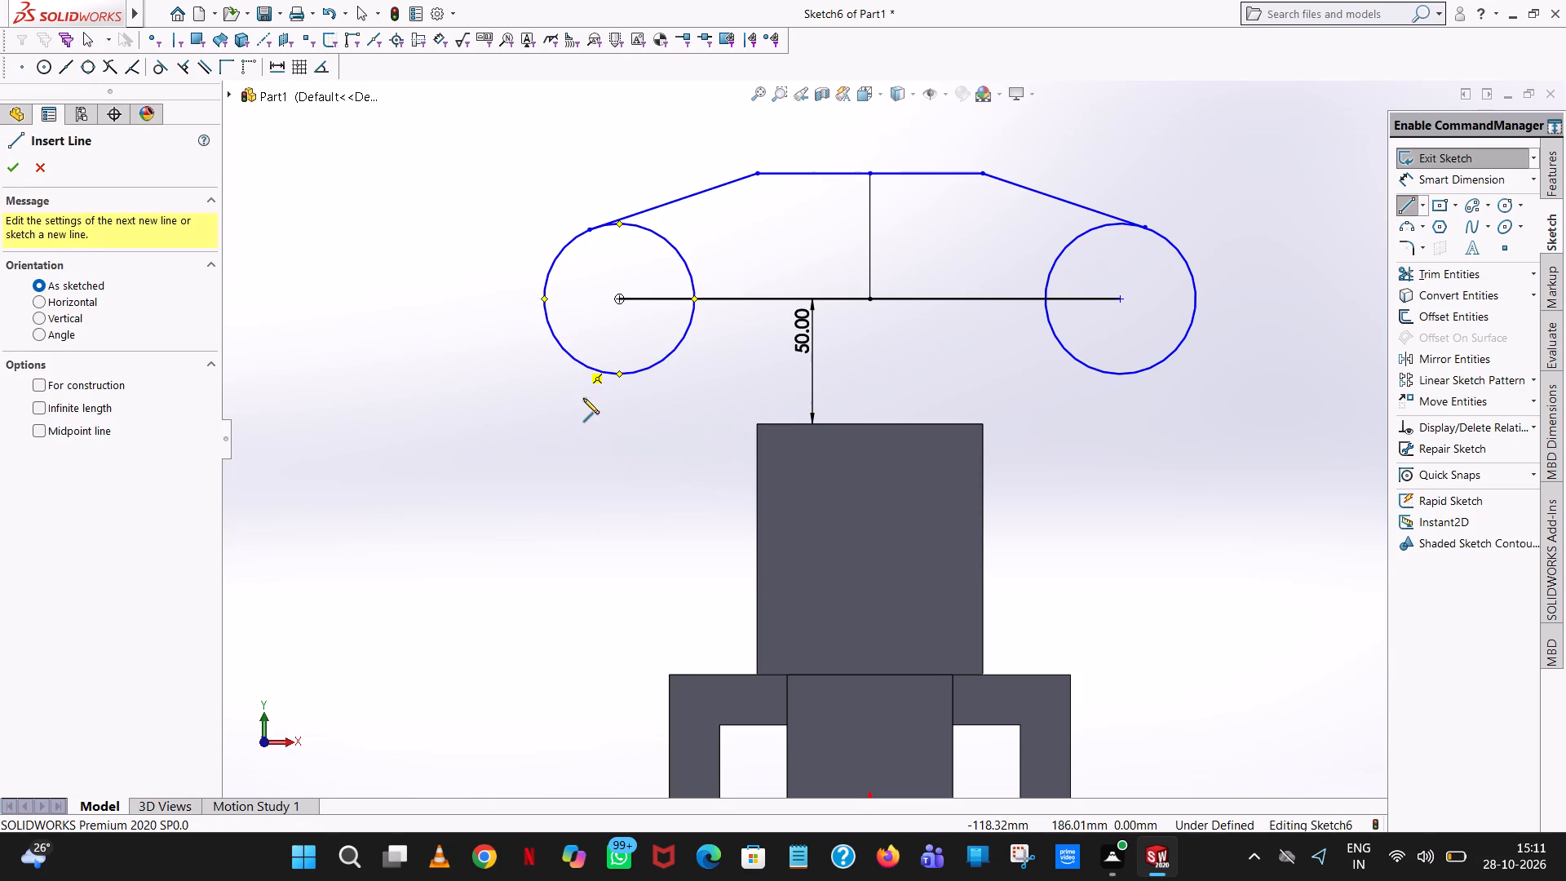
click(759, 424)
right_click(759, 424)
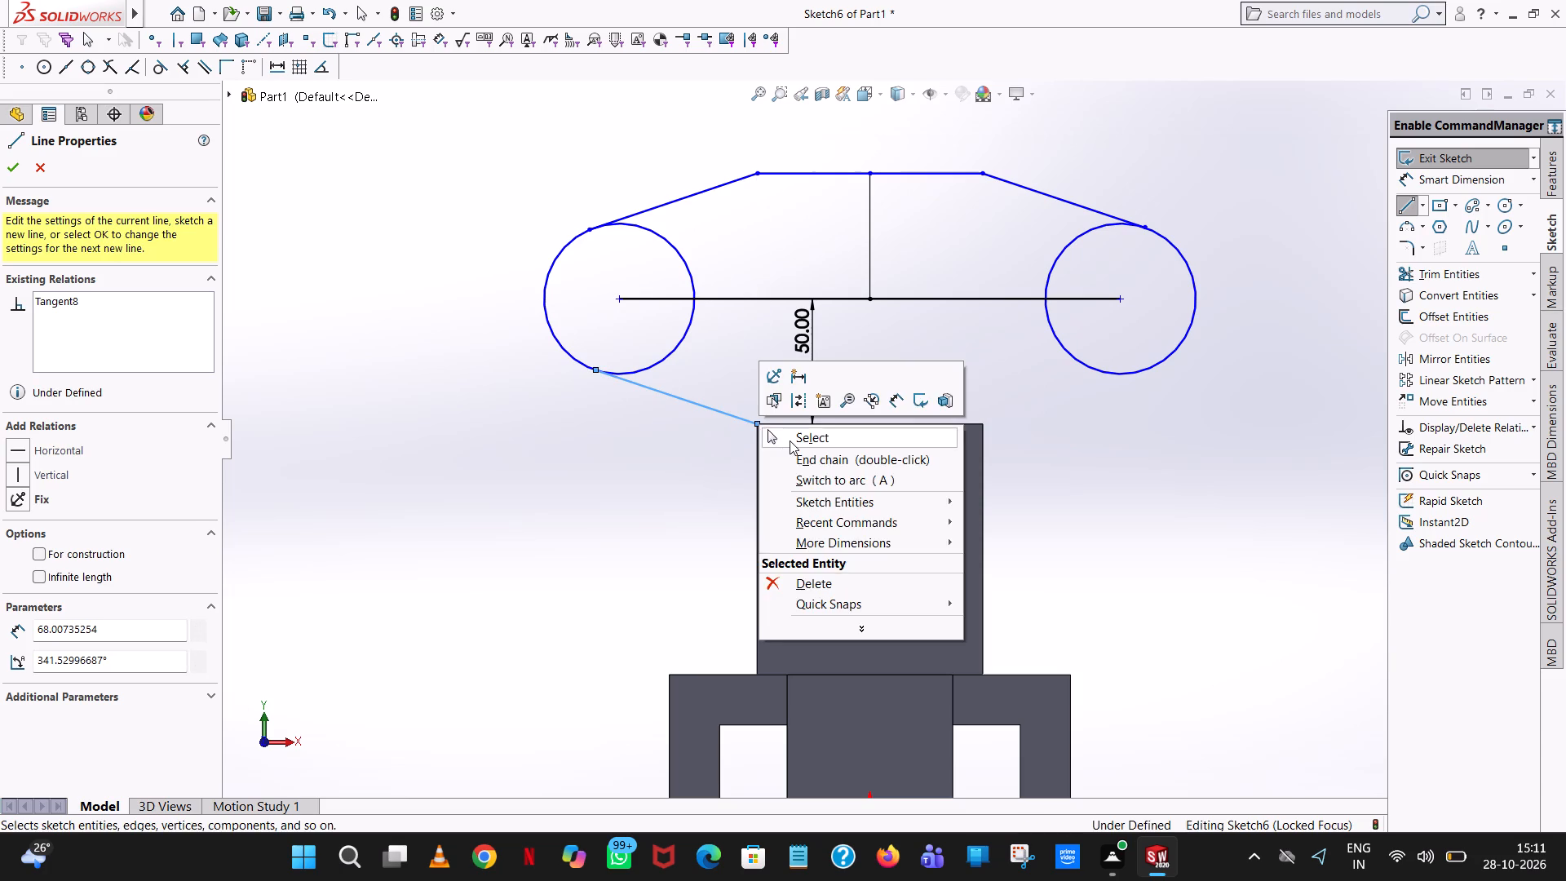
click(790, 440)
click(1204, 491)
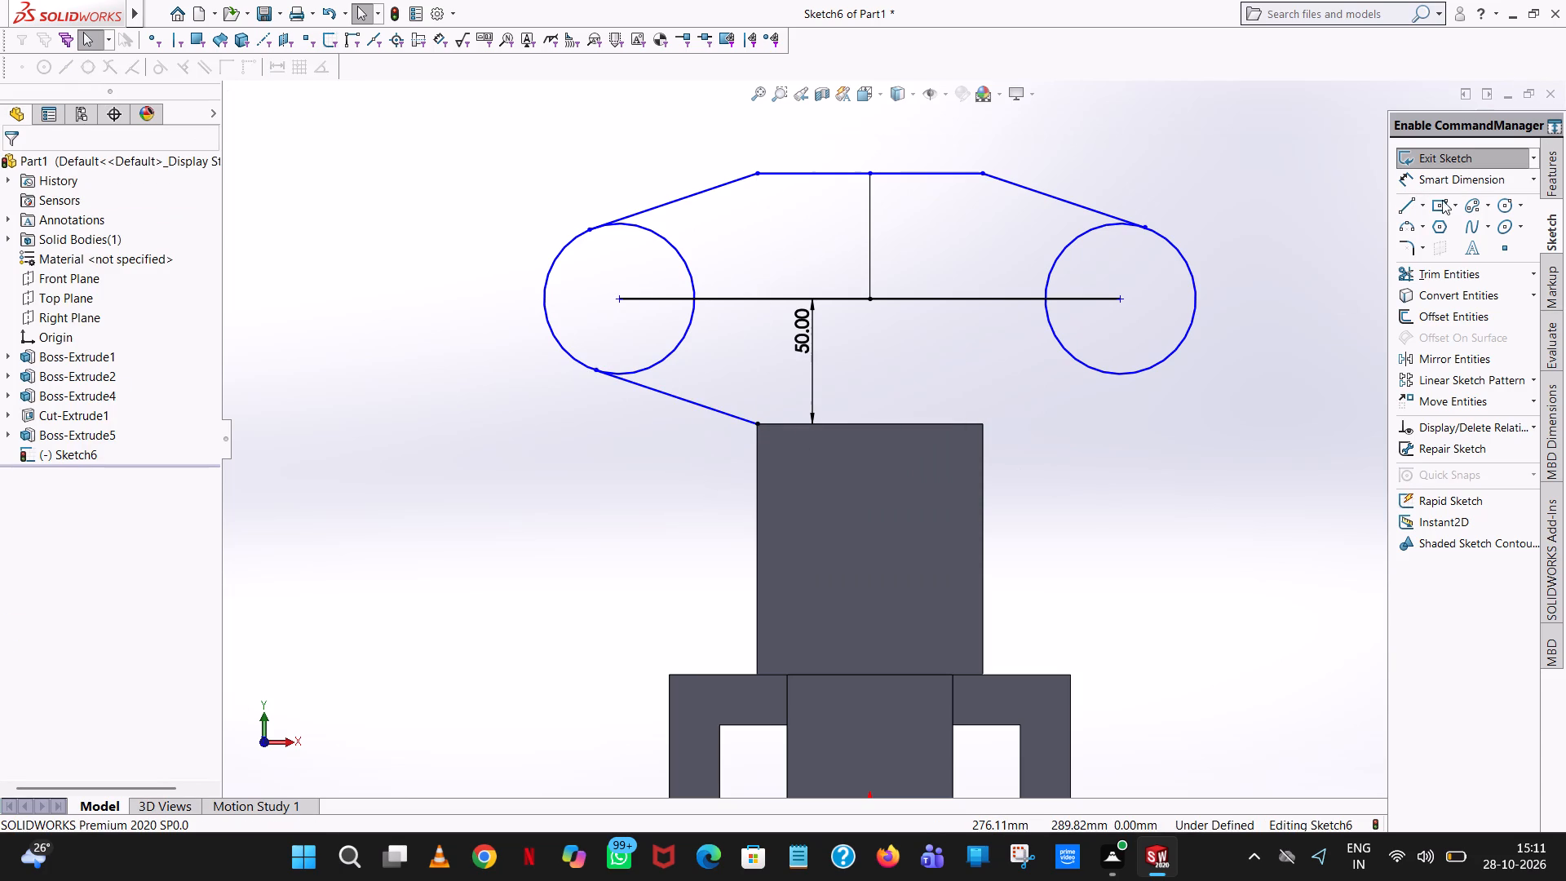
Draw a line tangent to the right circle's underside ending at the upright's upper right corner, and continue with a 90 mm horizontal line to its upper left corner.
click(1405, 206)
click(1175, 352)
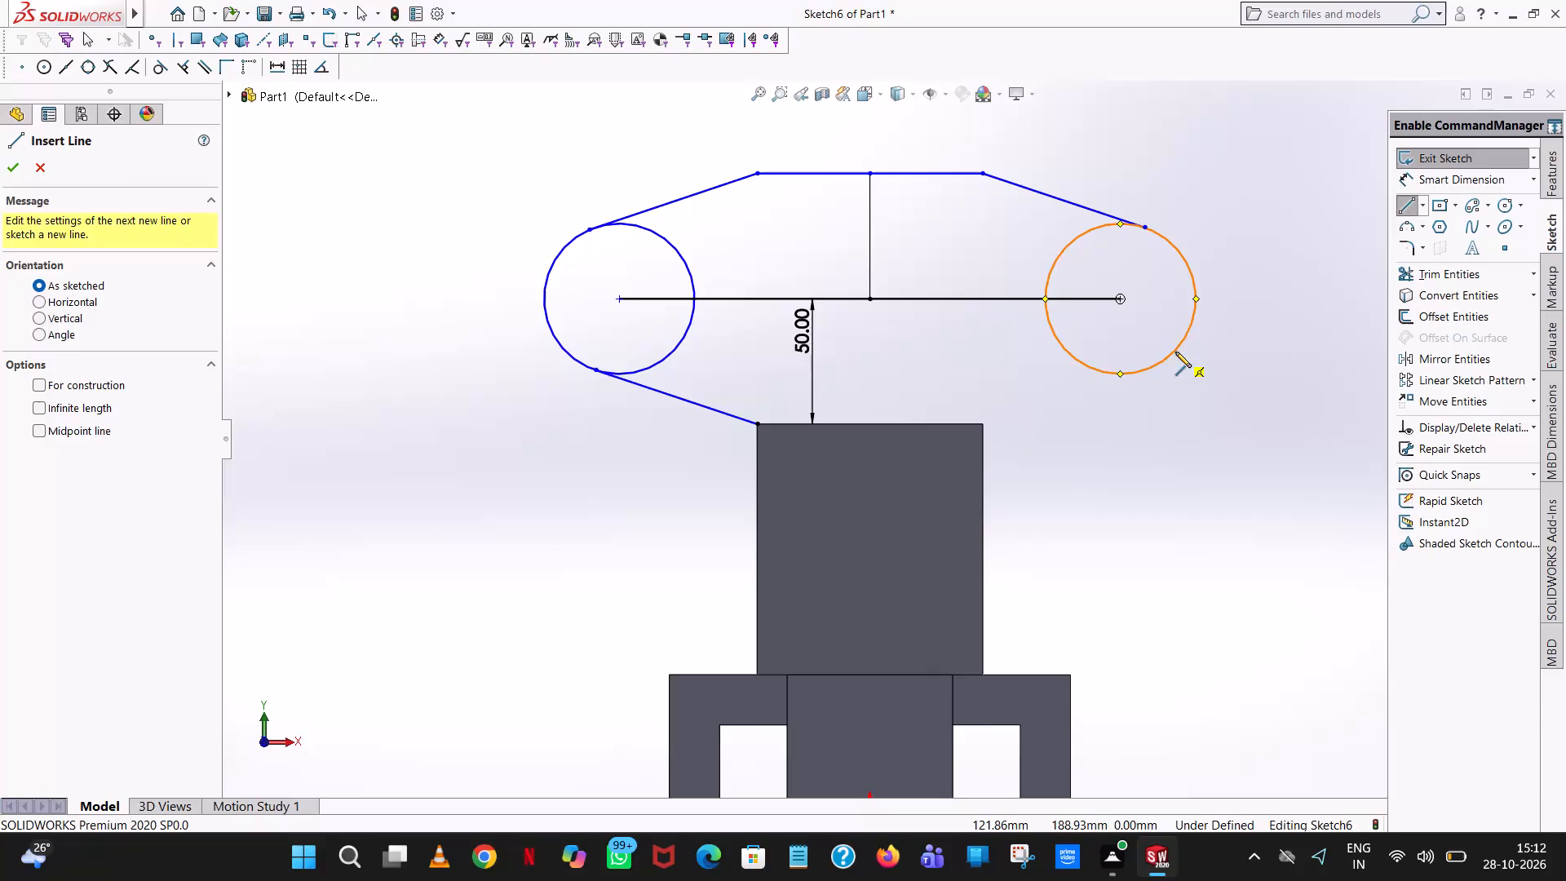
click(982, 423)
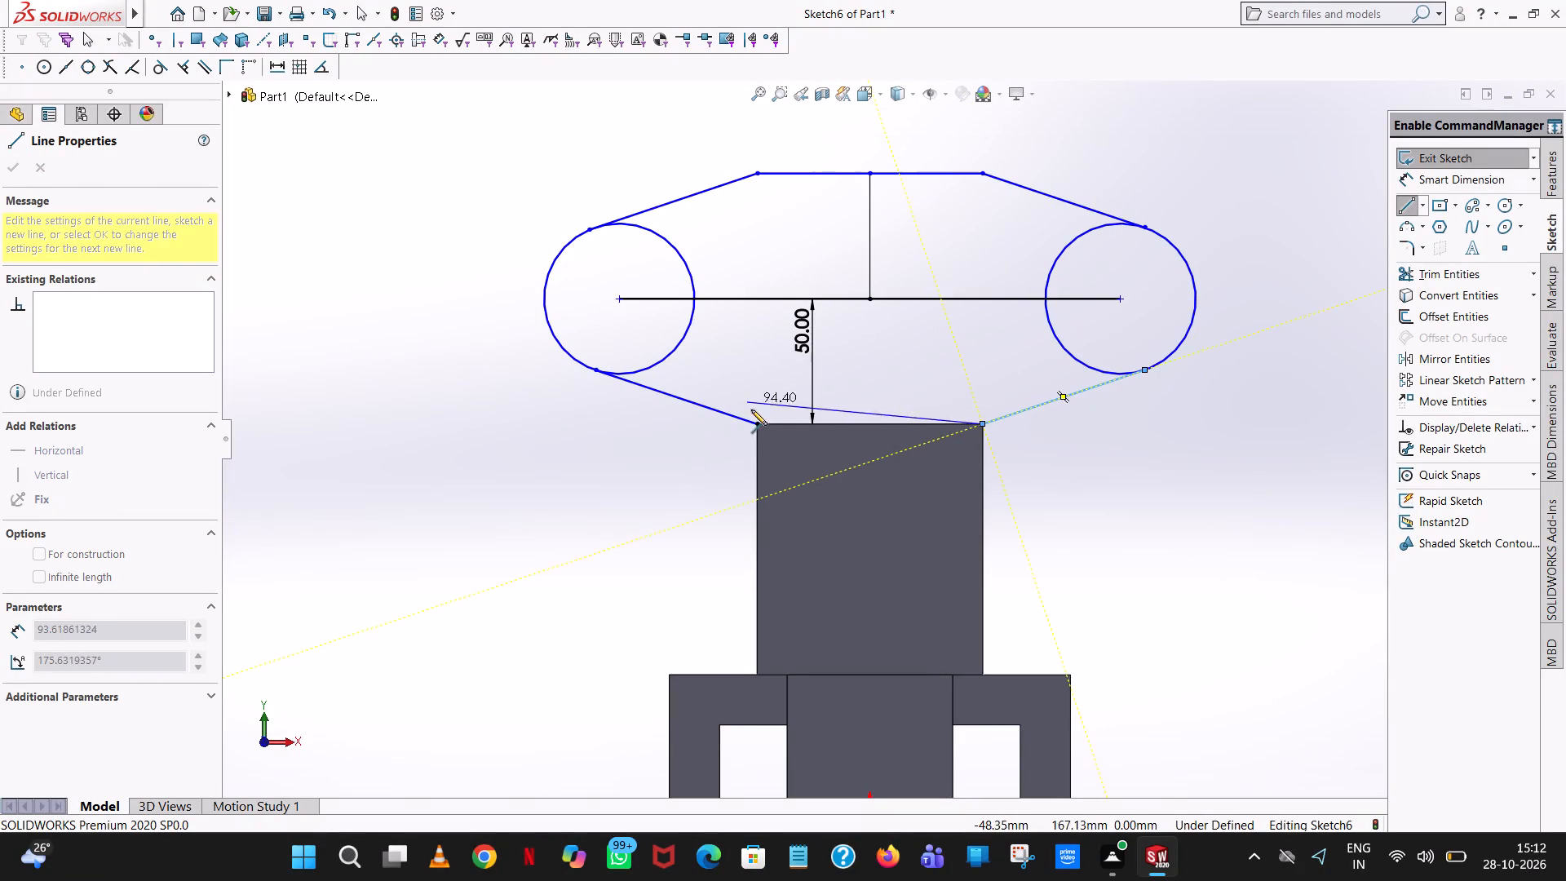
click(758, 423)
right_click(758, 423)
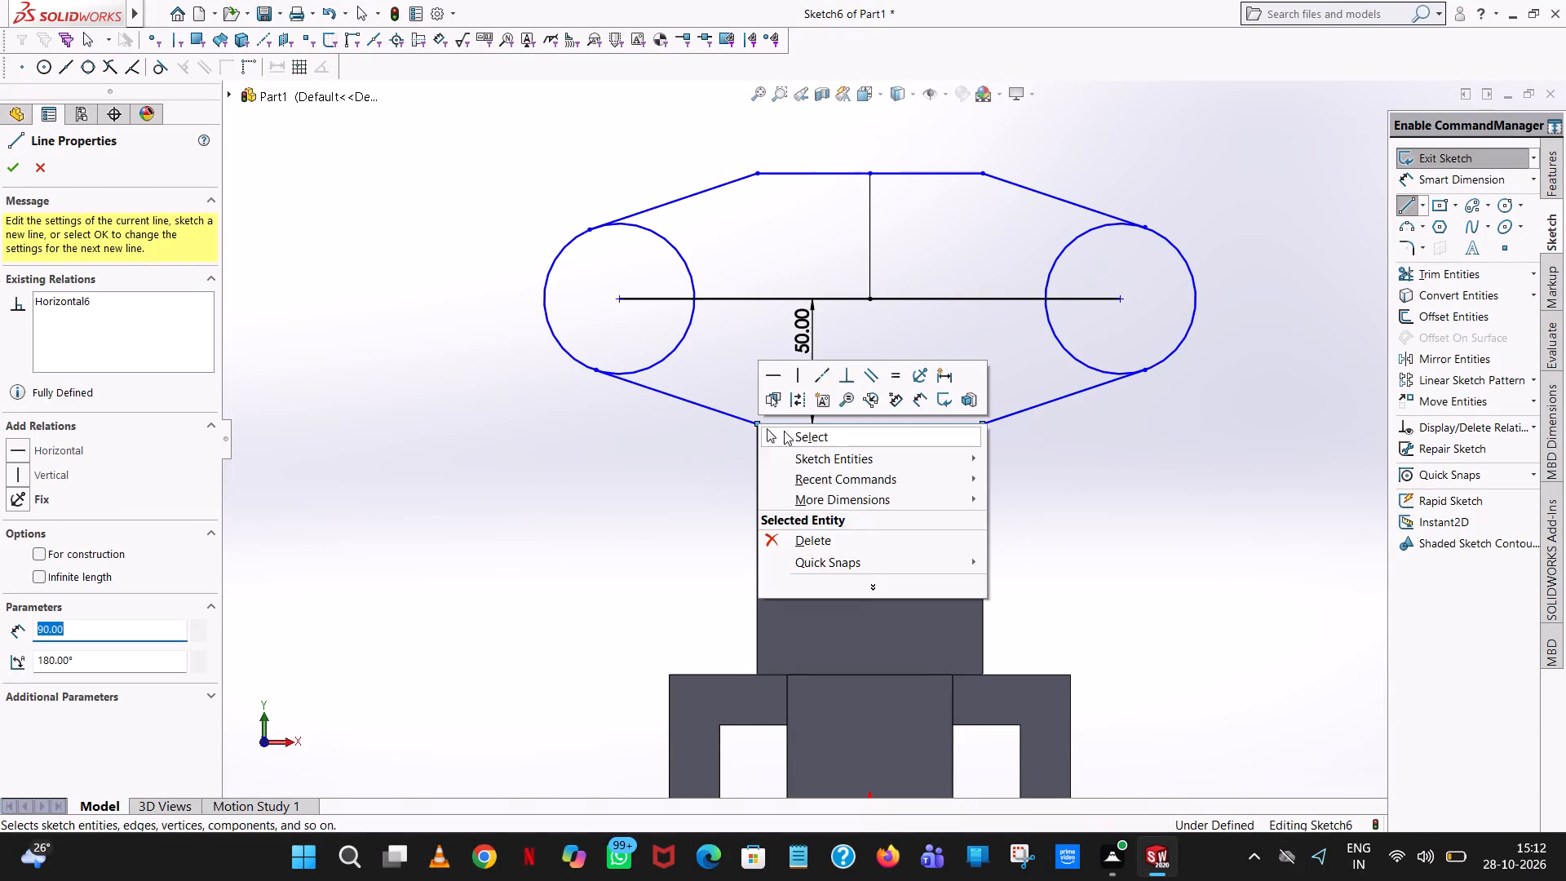
click(812, 432)
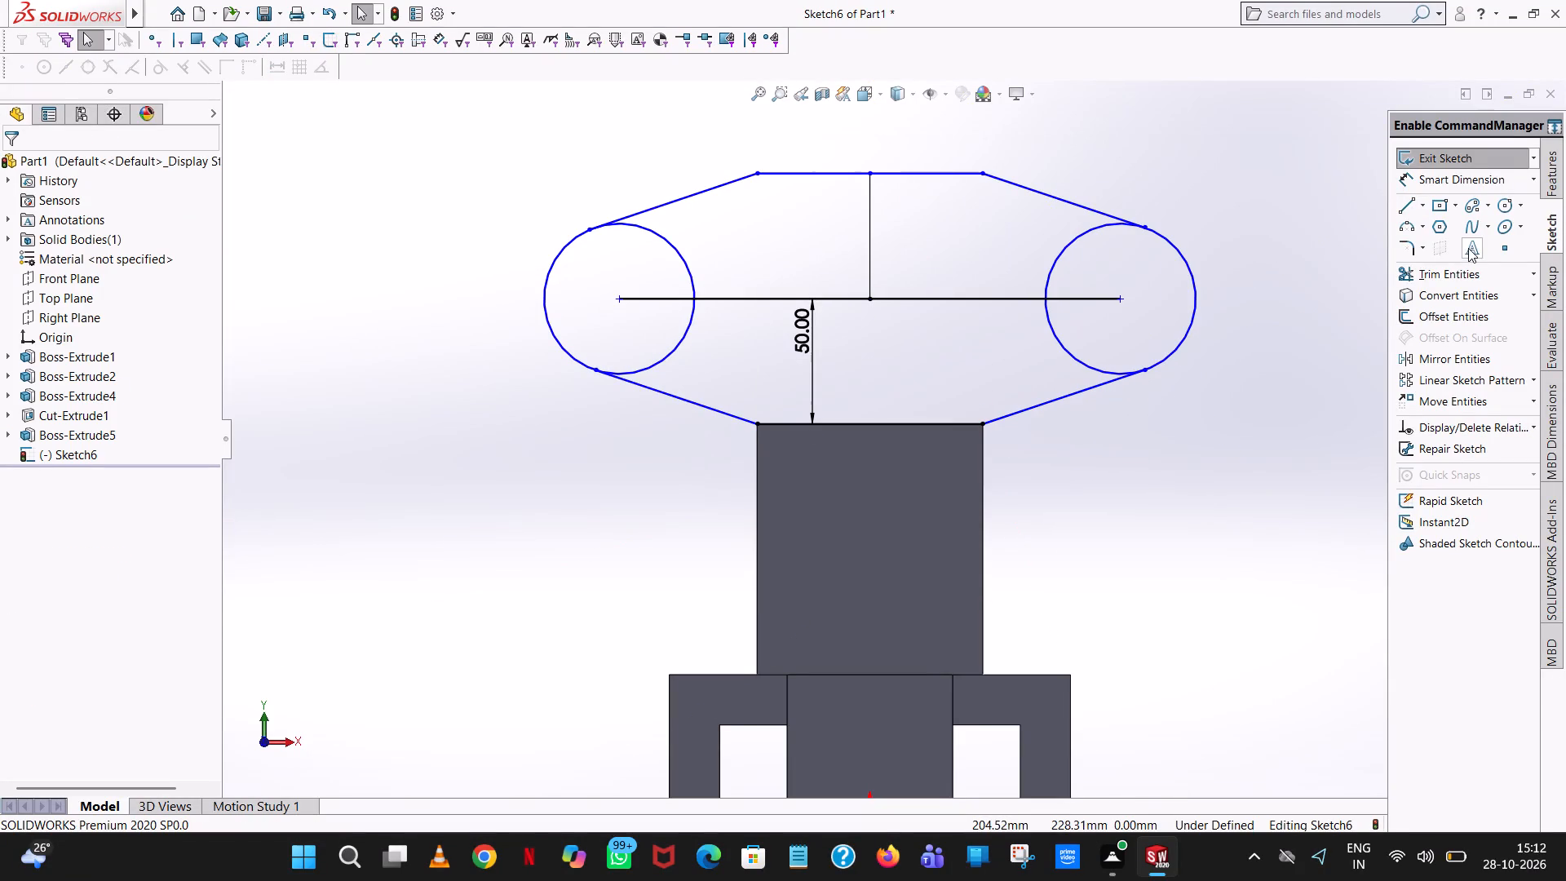
Trim away the inner arcs of both circles and the horizontal and vertical lines inside the head profile.
click(1449, 277)
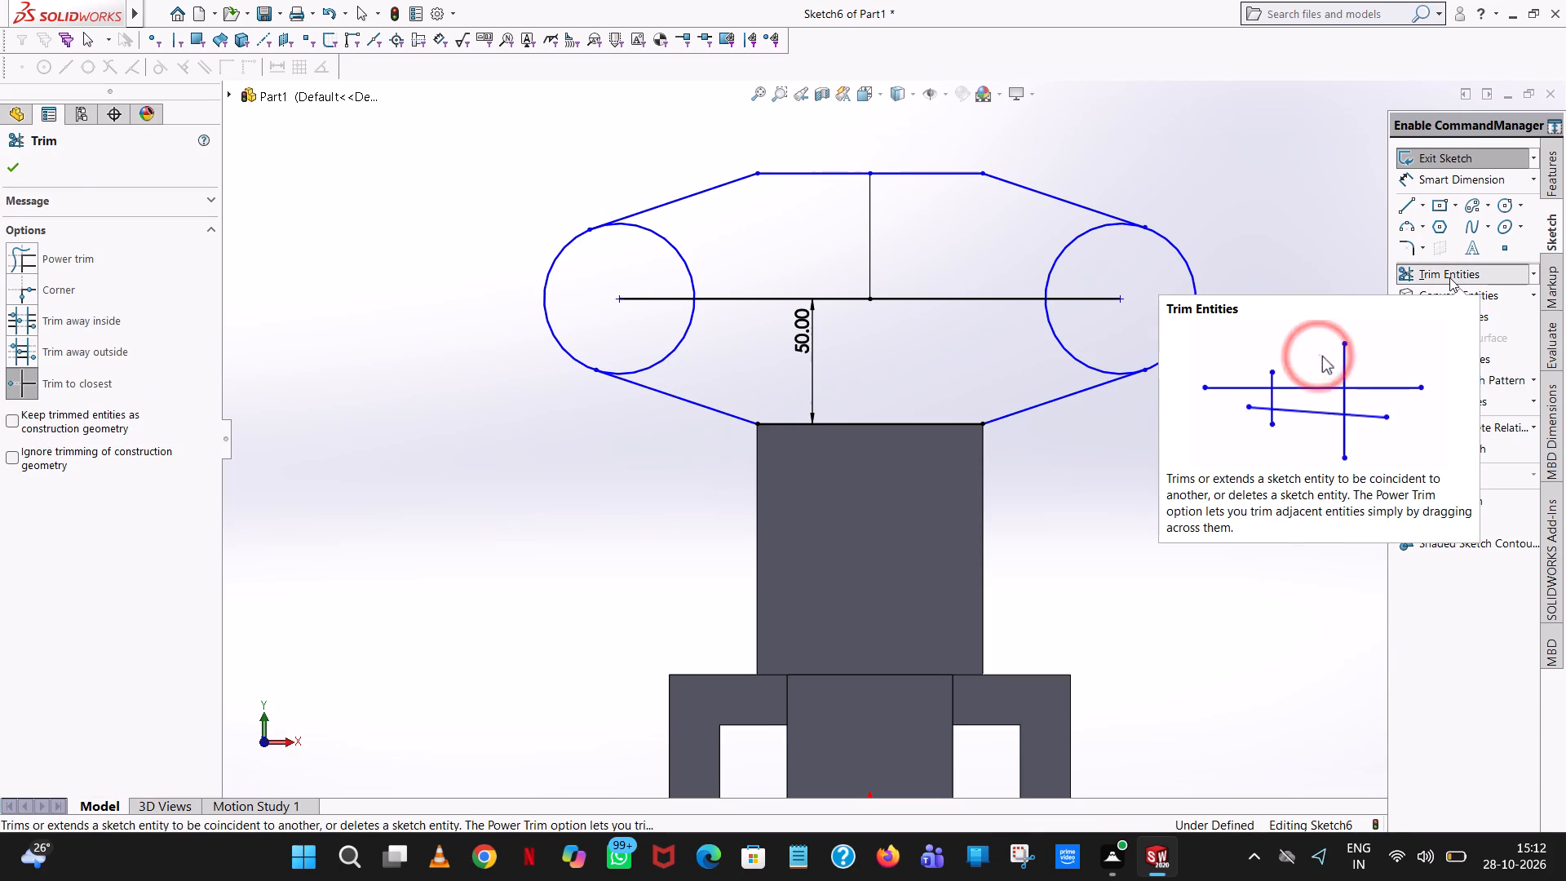
click(1068, 241)
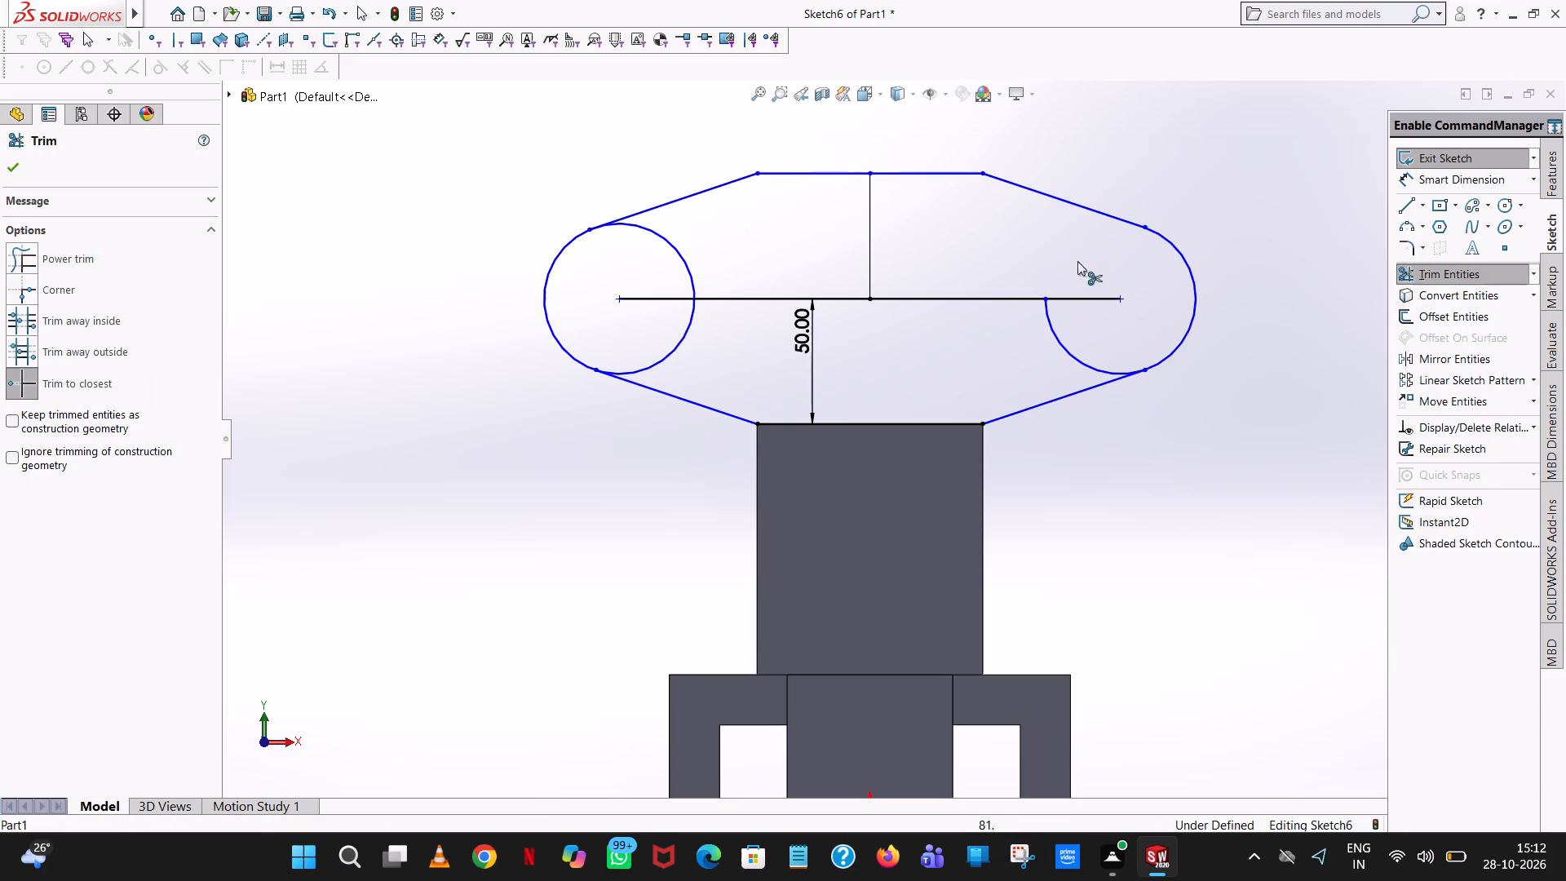
click(1091, 290)
click(1091, 295)
click(1054, 326)
click(1022, 294)
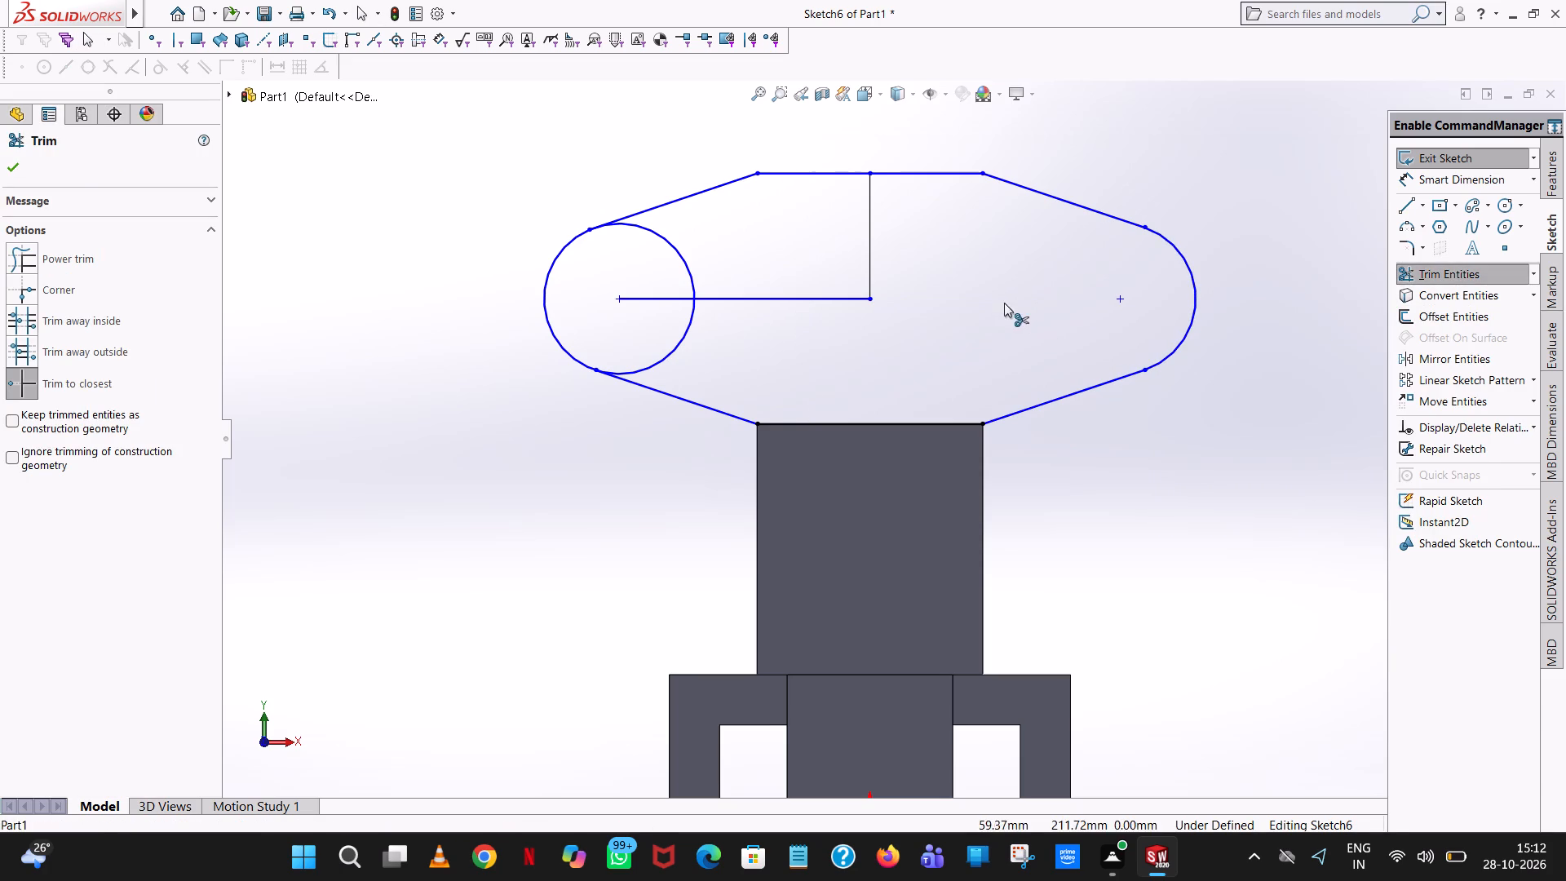
click(739, 300)
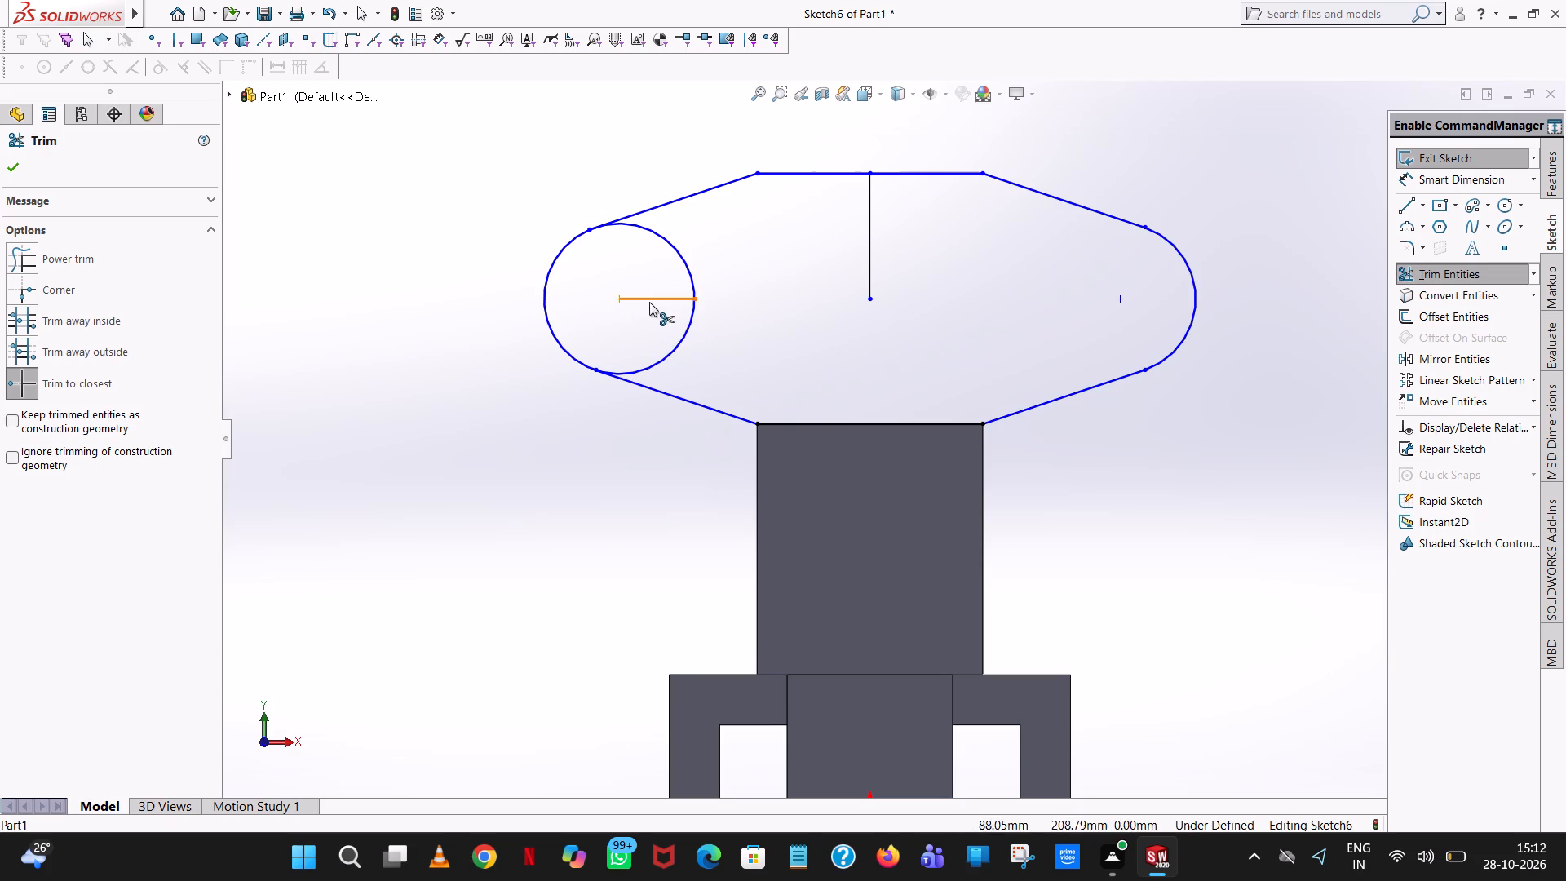
click(649, 302)
click(687, 280)
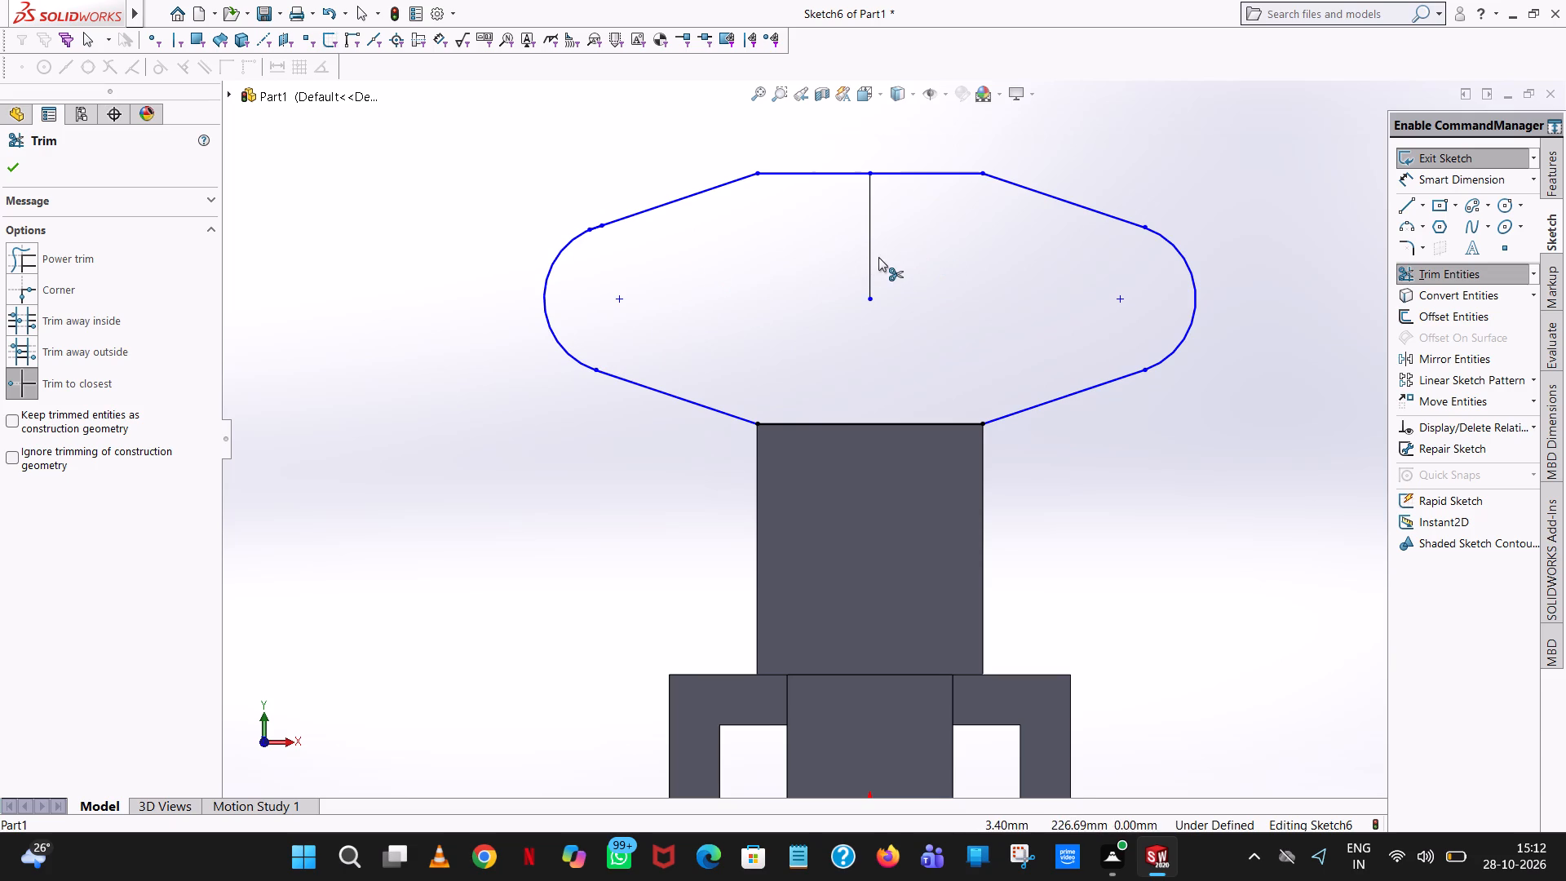
click(871, 259)
click(18, 166)
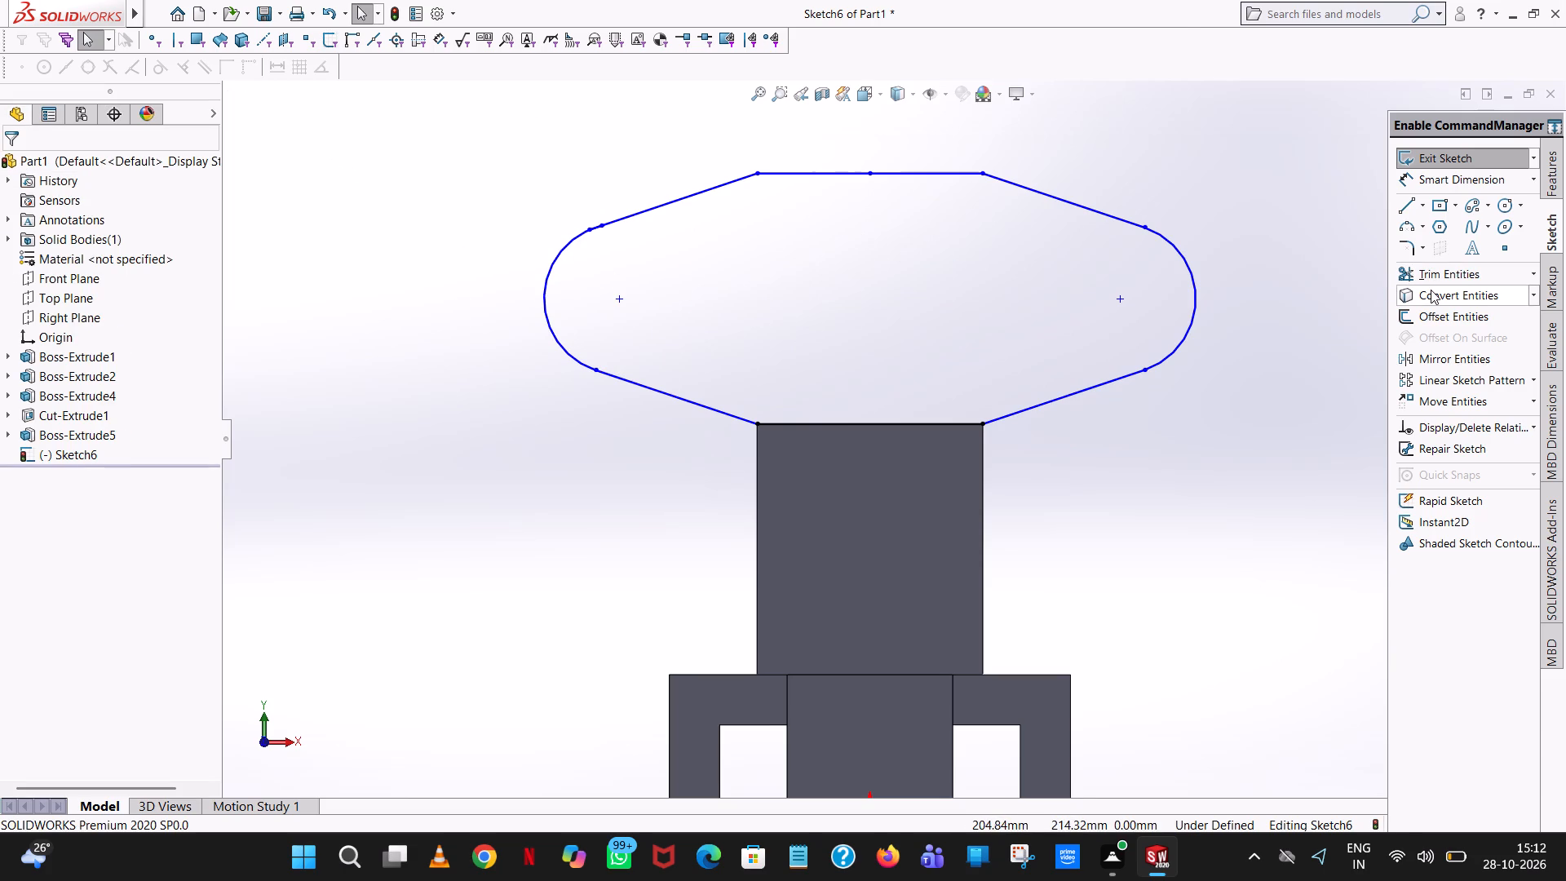
Trim the leftover sliver where the upper left sloping line meets the left end arc.
click(1446, 275)
scroll(597, 219, down, 10)
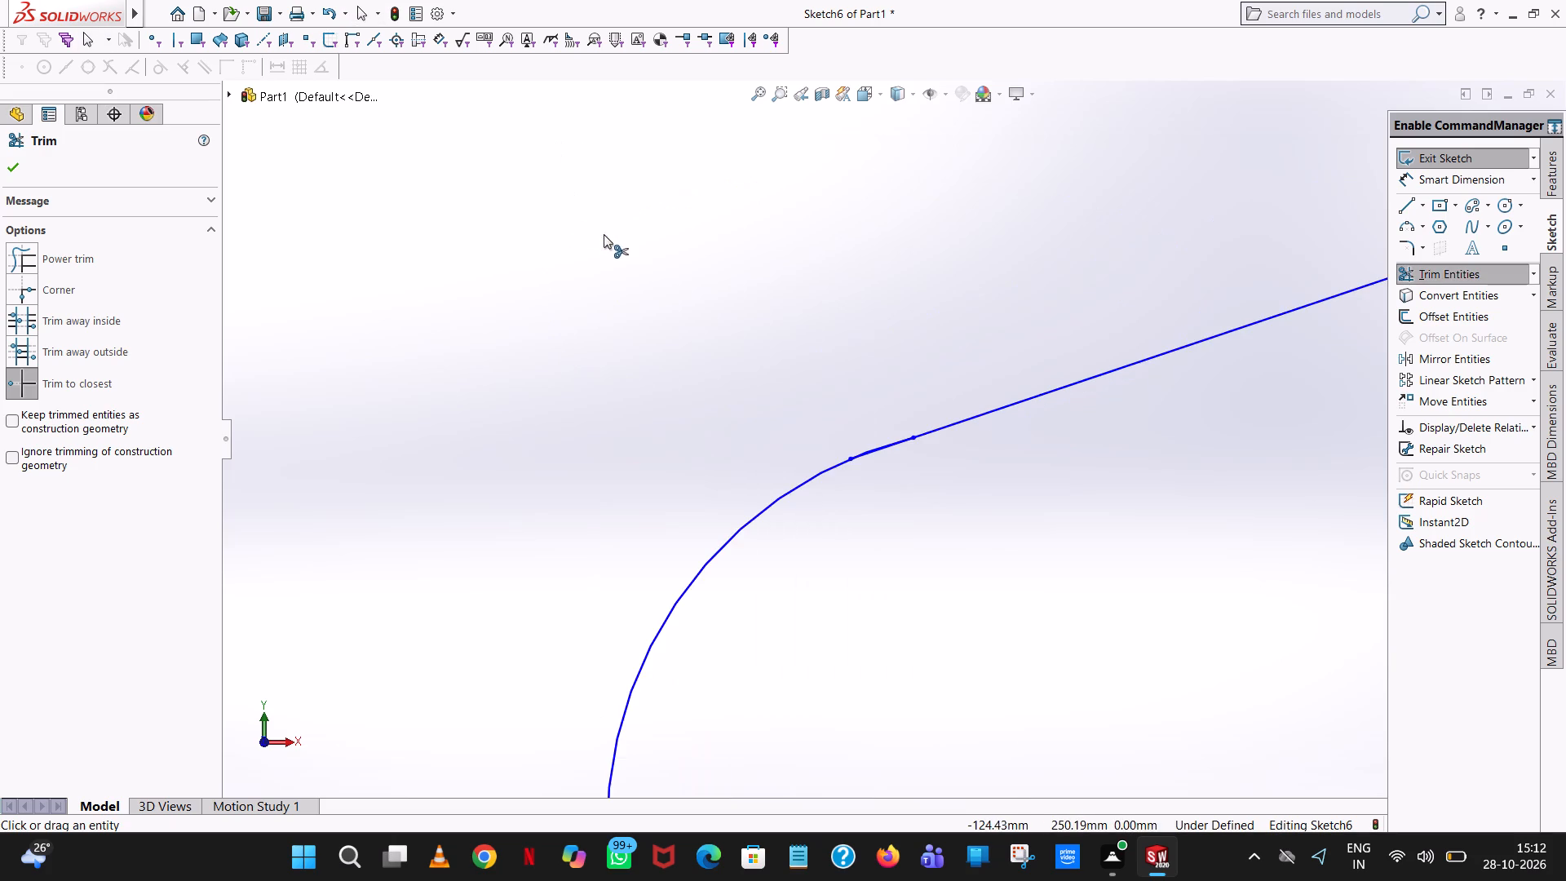
scroll(930, 538, down, 6)
scroll(845, 315, down, 4)
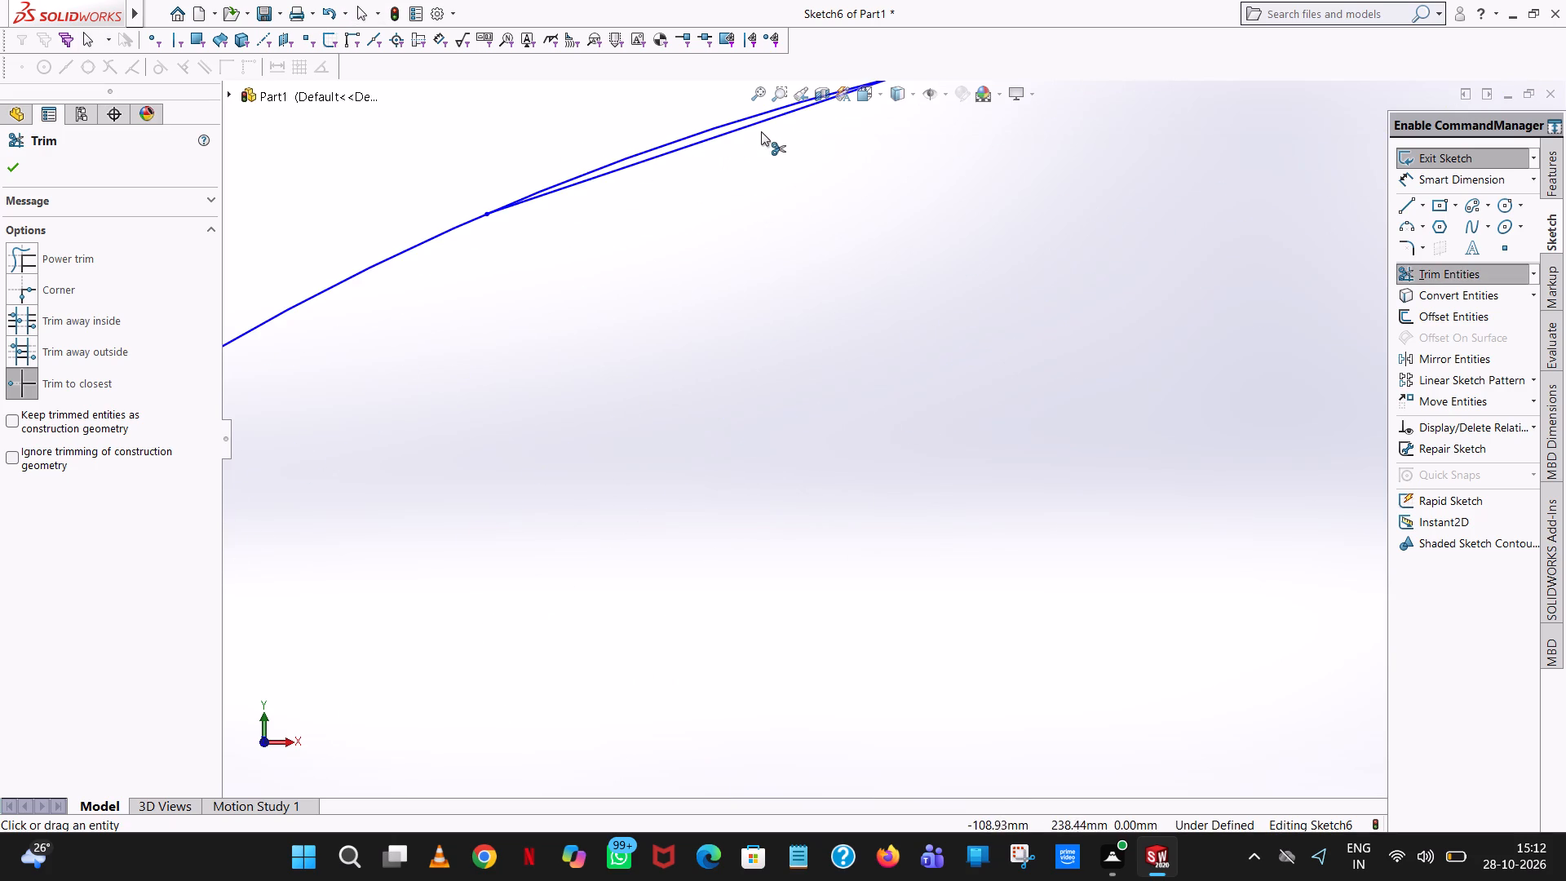
scroll(763, 131, up, 2)
scroll(830, 215, down, 1)
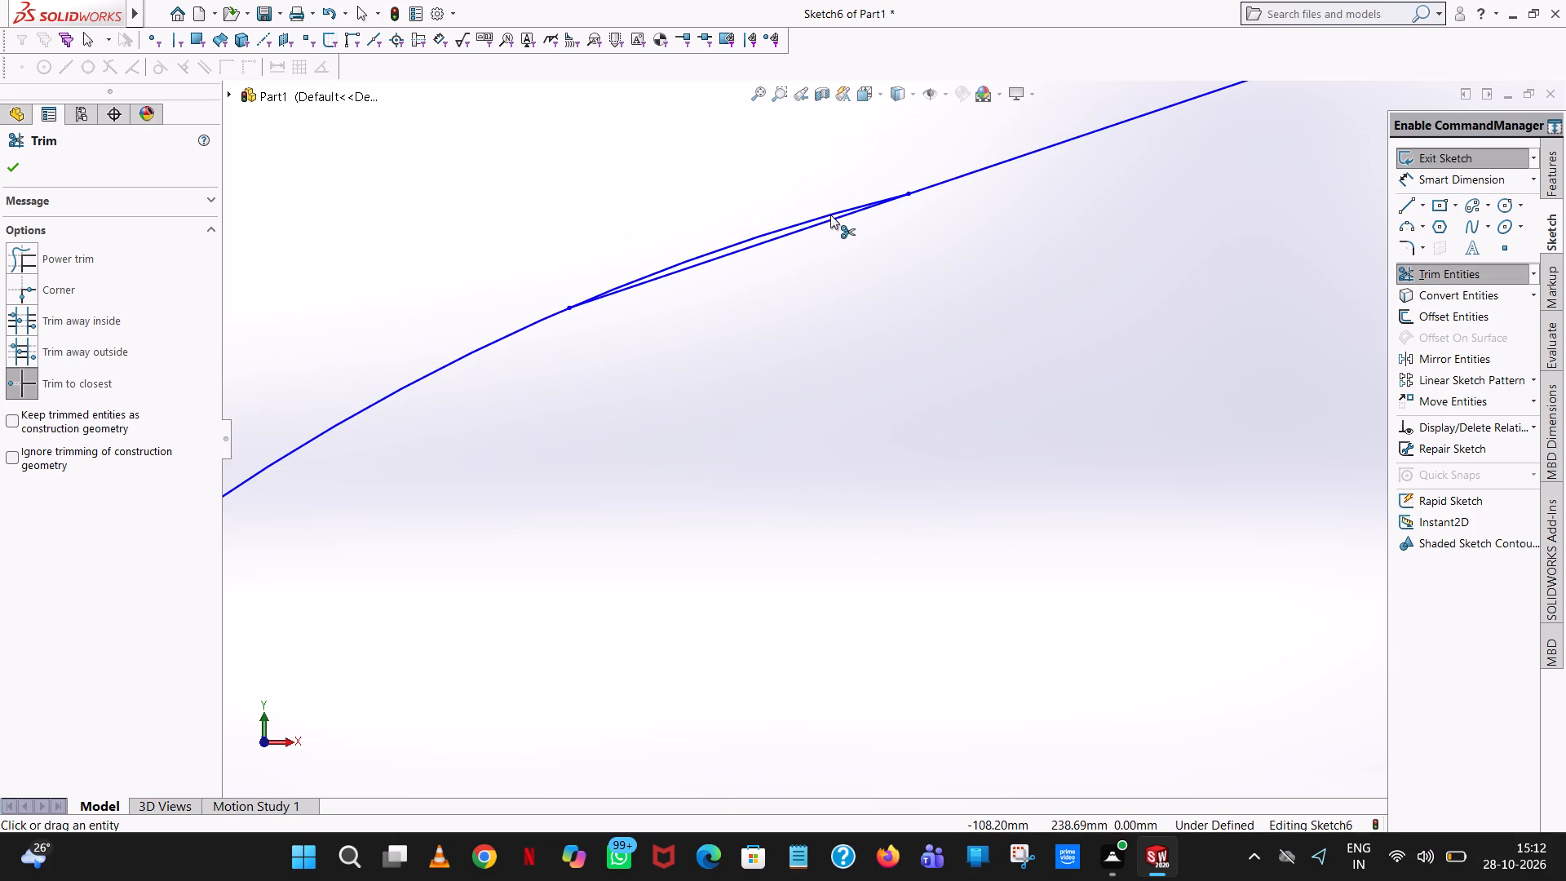
click(829, 209)
click(823, 216)
scroll(826, 220, up, 12)
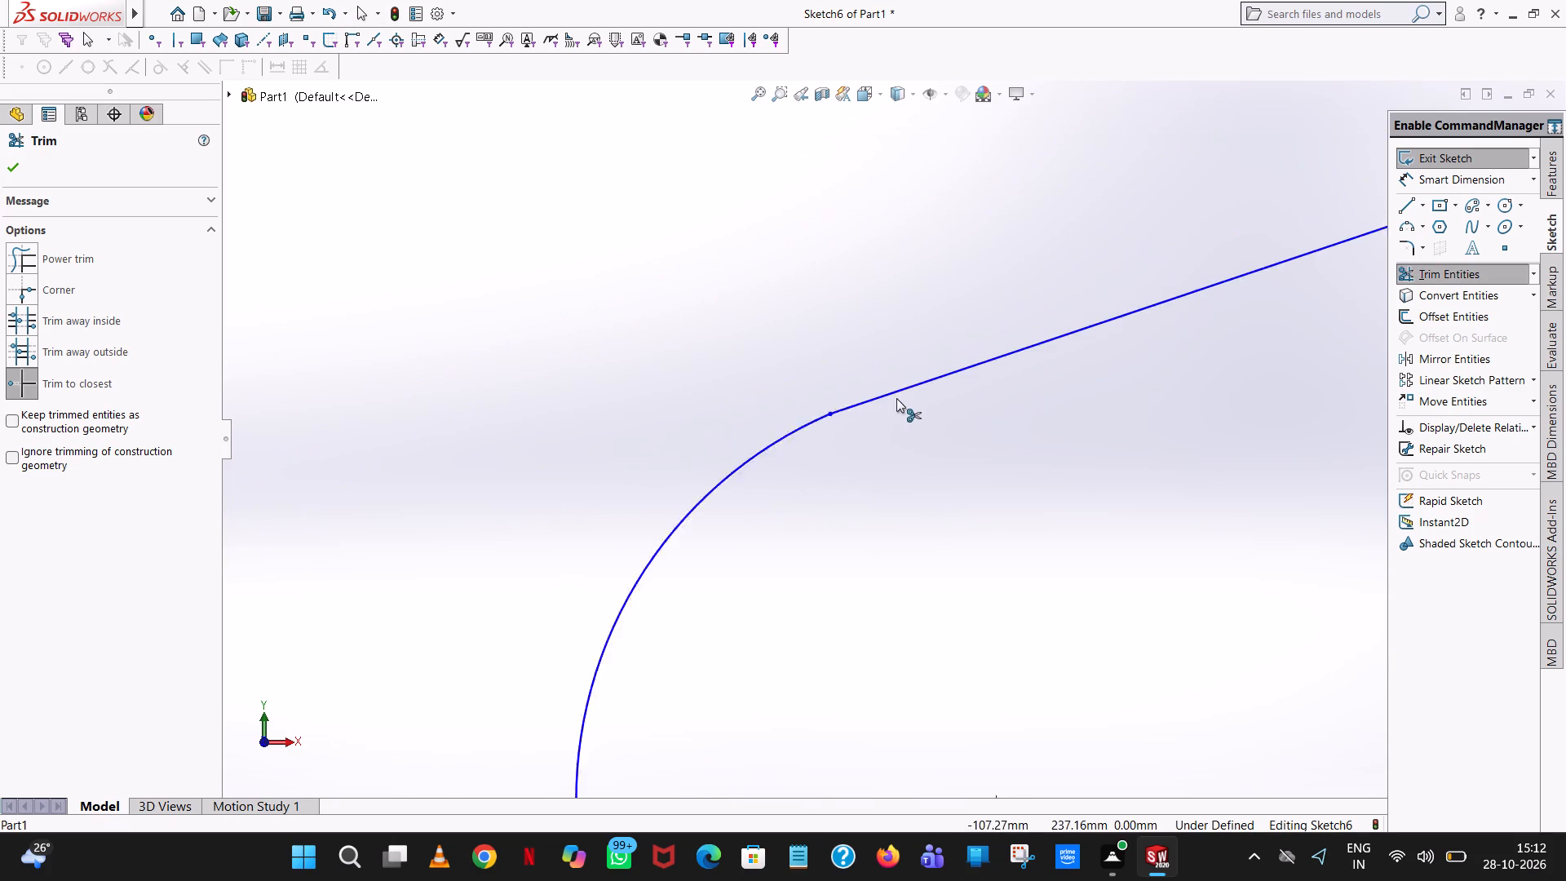
Examine the remaining junctions between the end arcs and sloping lines for leftover segments.
scroll(896, 398, up, 10)
scroll(873, 618, down, 8)
scroll(908, 446, down, 3)
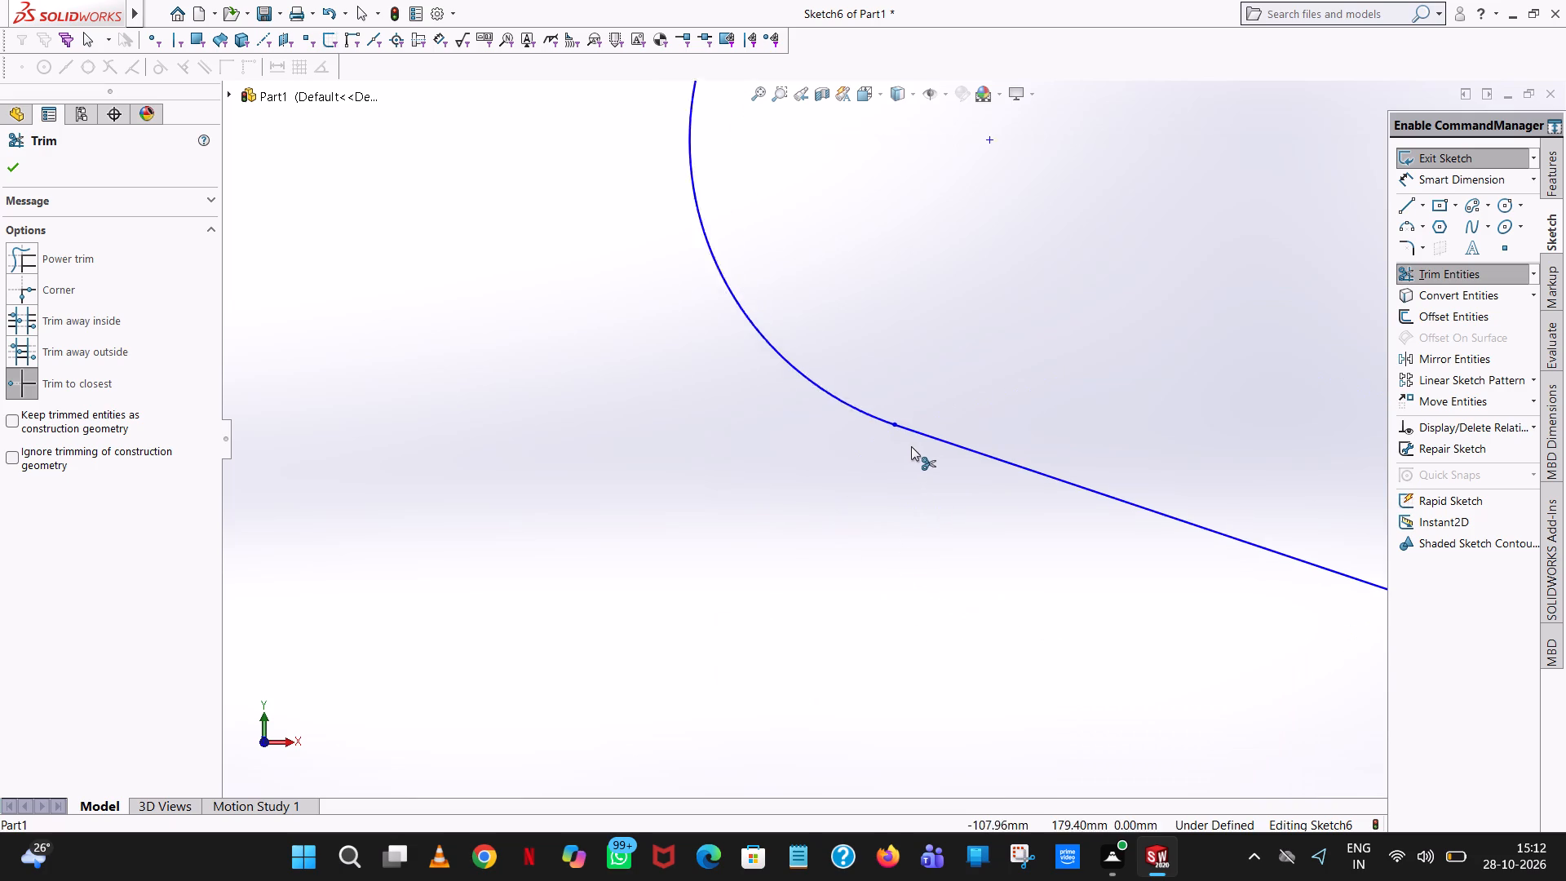
scroll(911, 446, down, 3)
scroll(918, 446, up, 17)
scroll(1329, 308, up, 2)
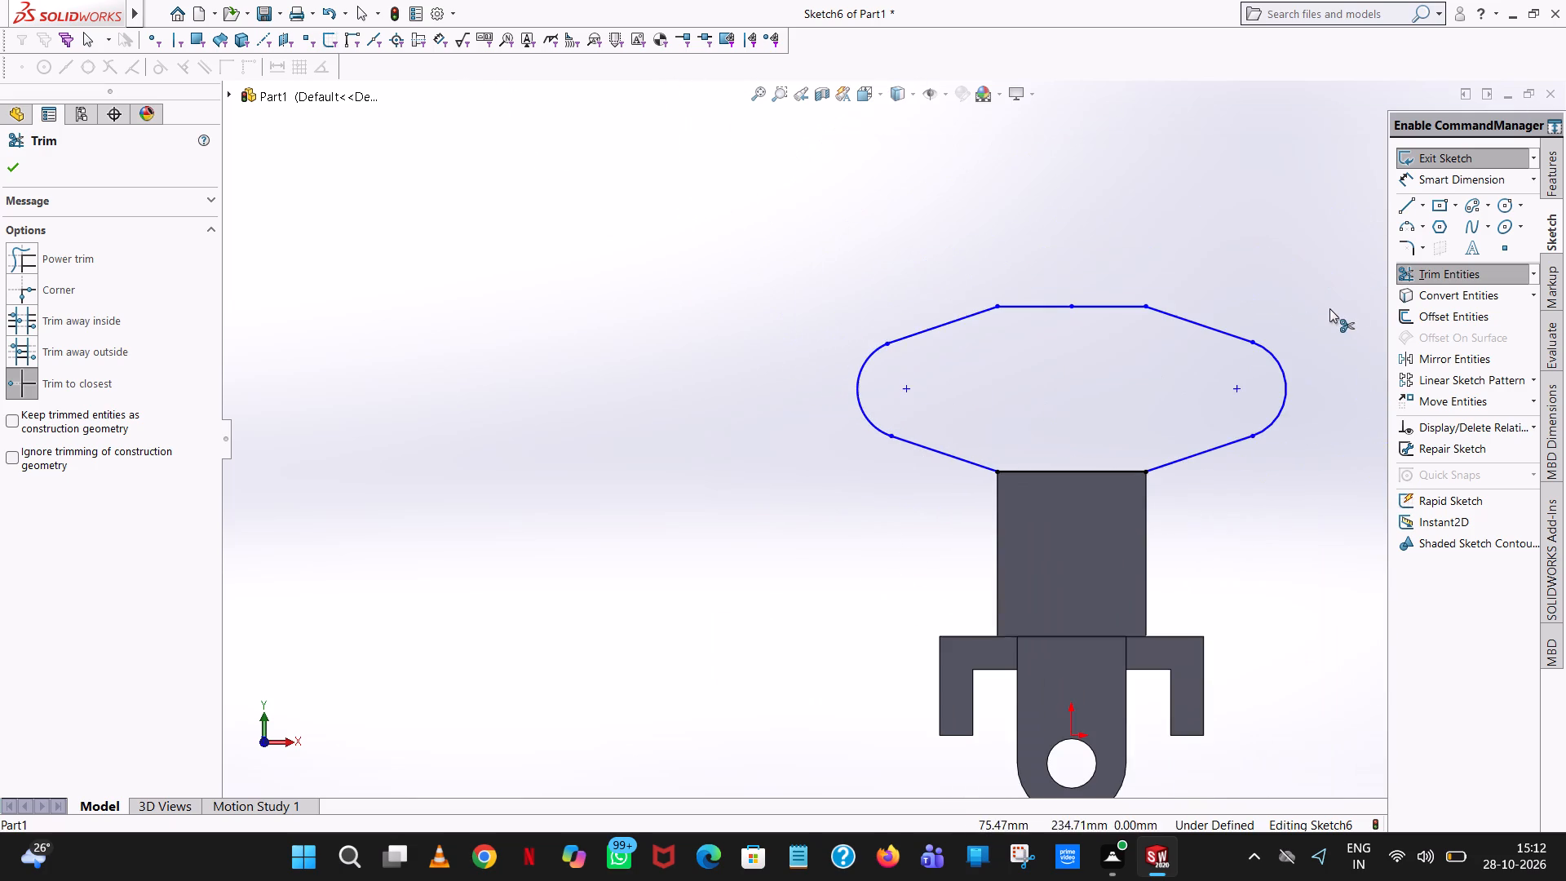
scroll(1243, 353, down, 9)
scroll(888, 399, down, 7)
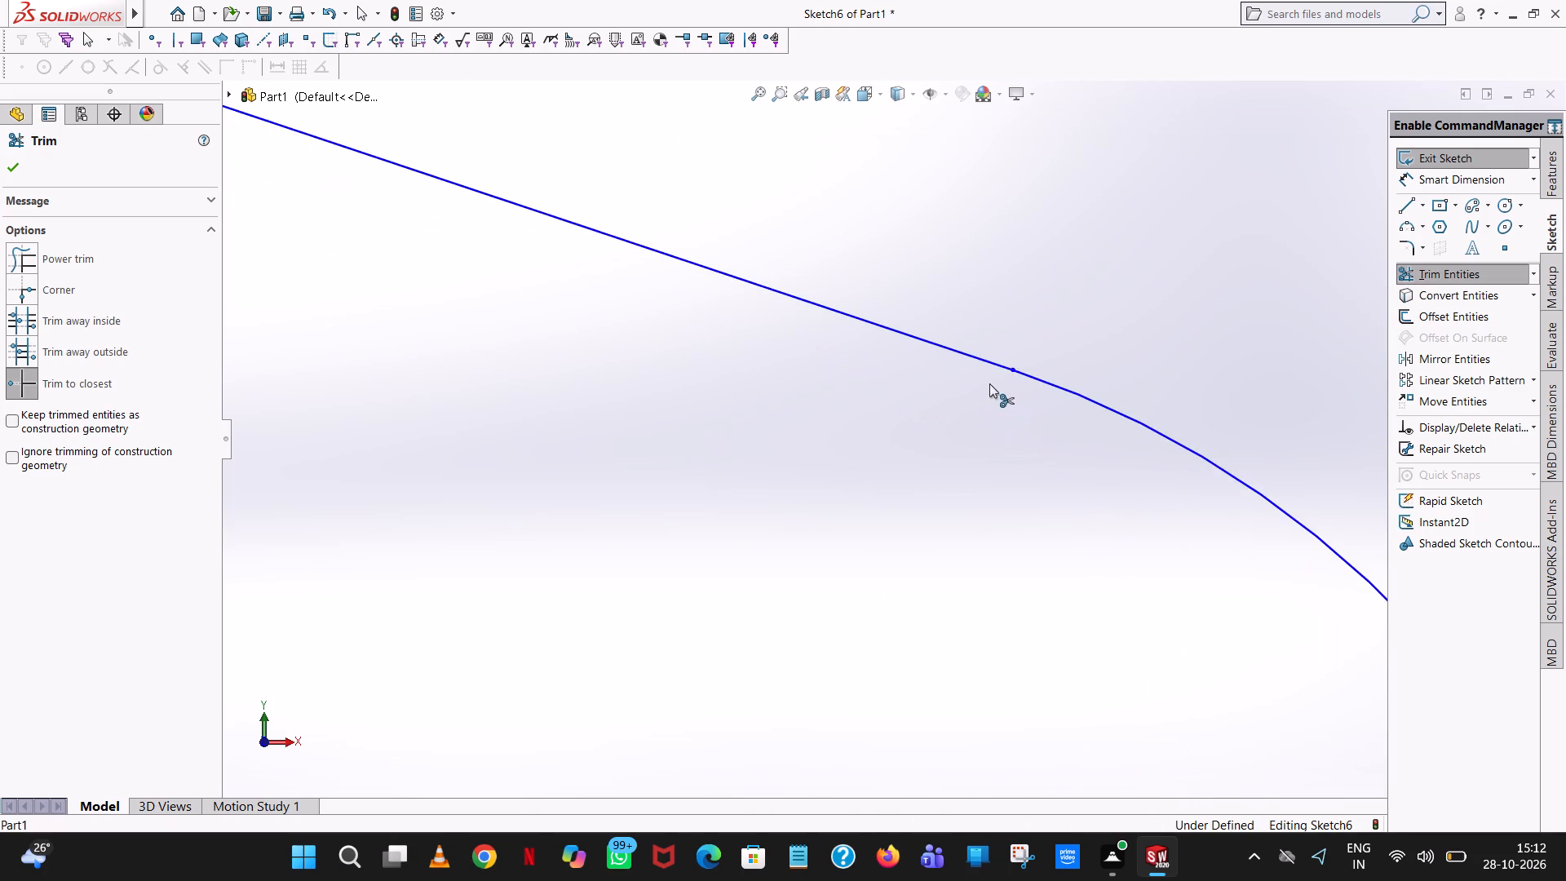
scroll(1008, 385, up, 20)
scroll(1008, 385, up, 5)
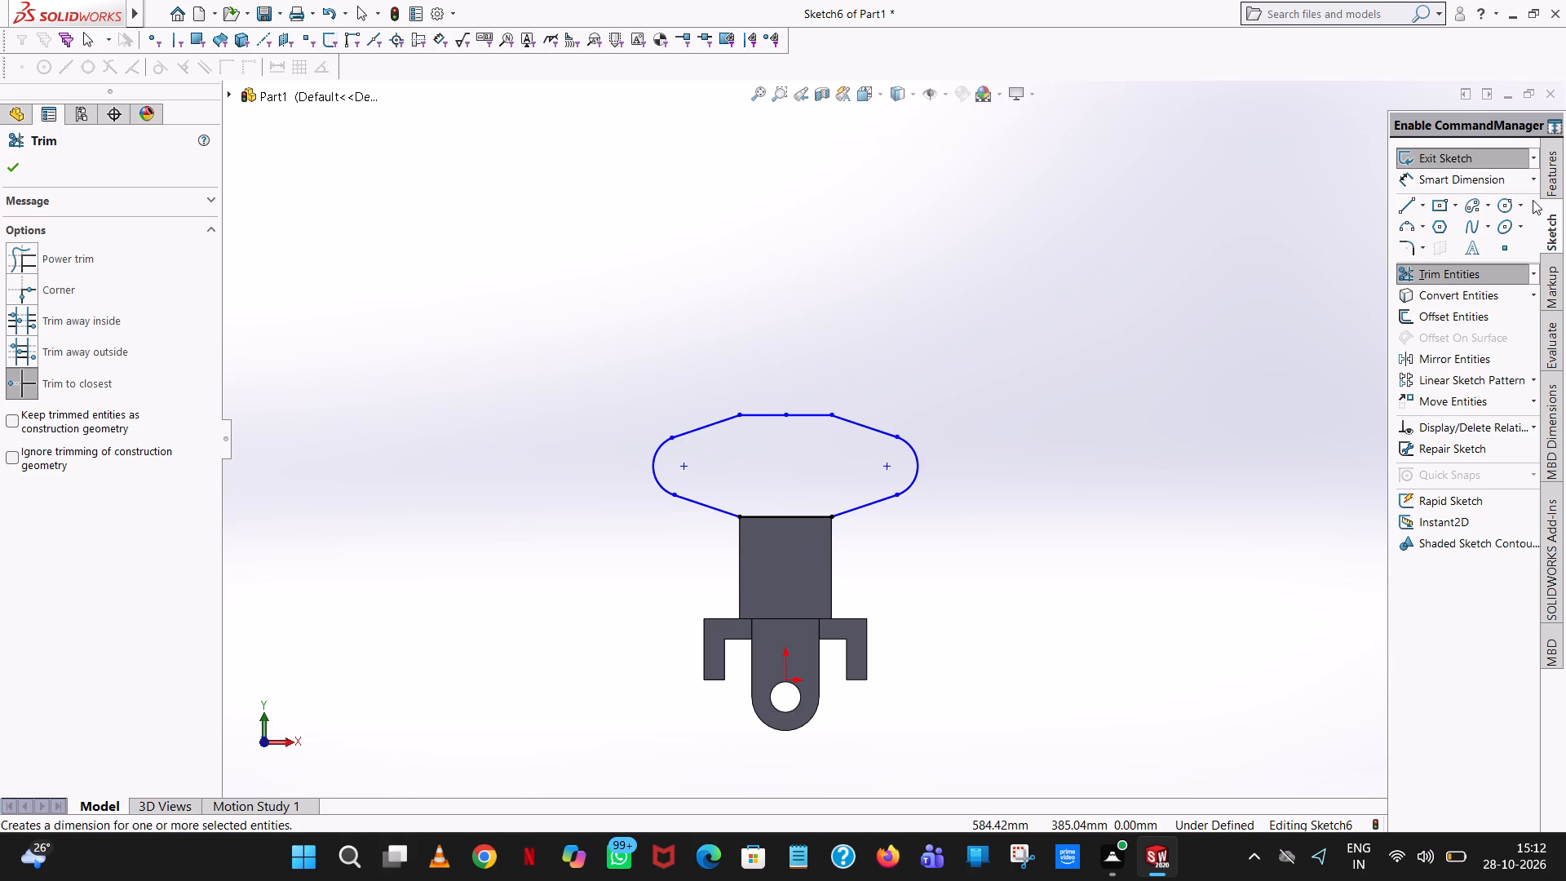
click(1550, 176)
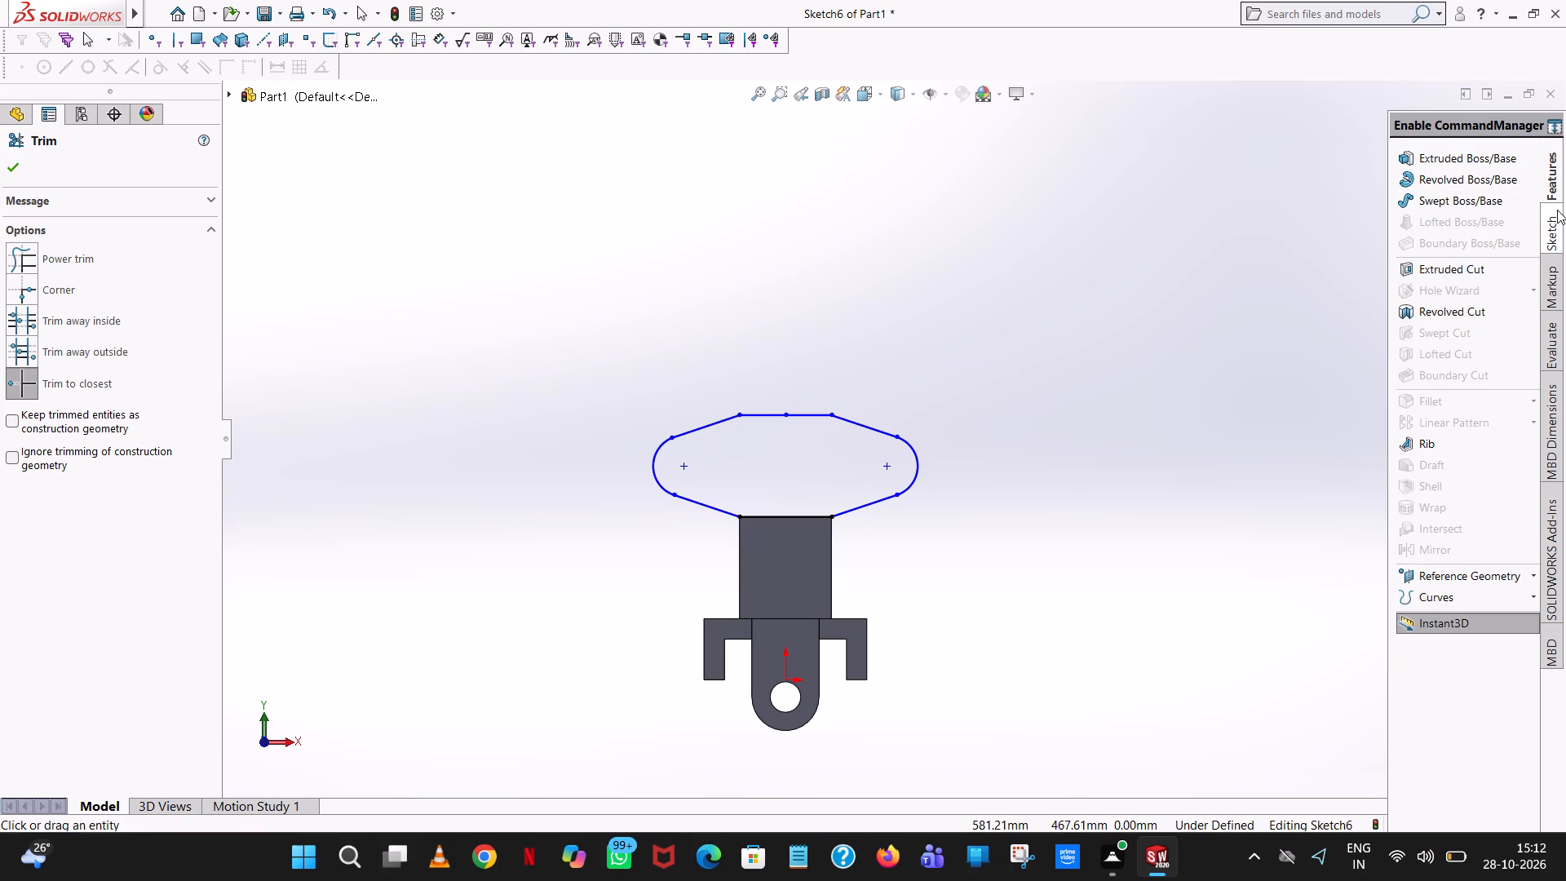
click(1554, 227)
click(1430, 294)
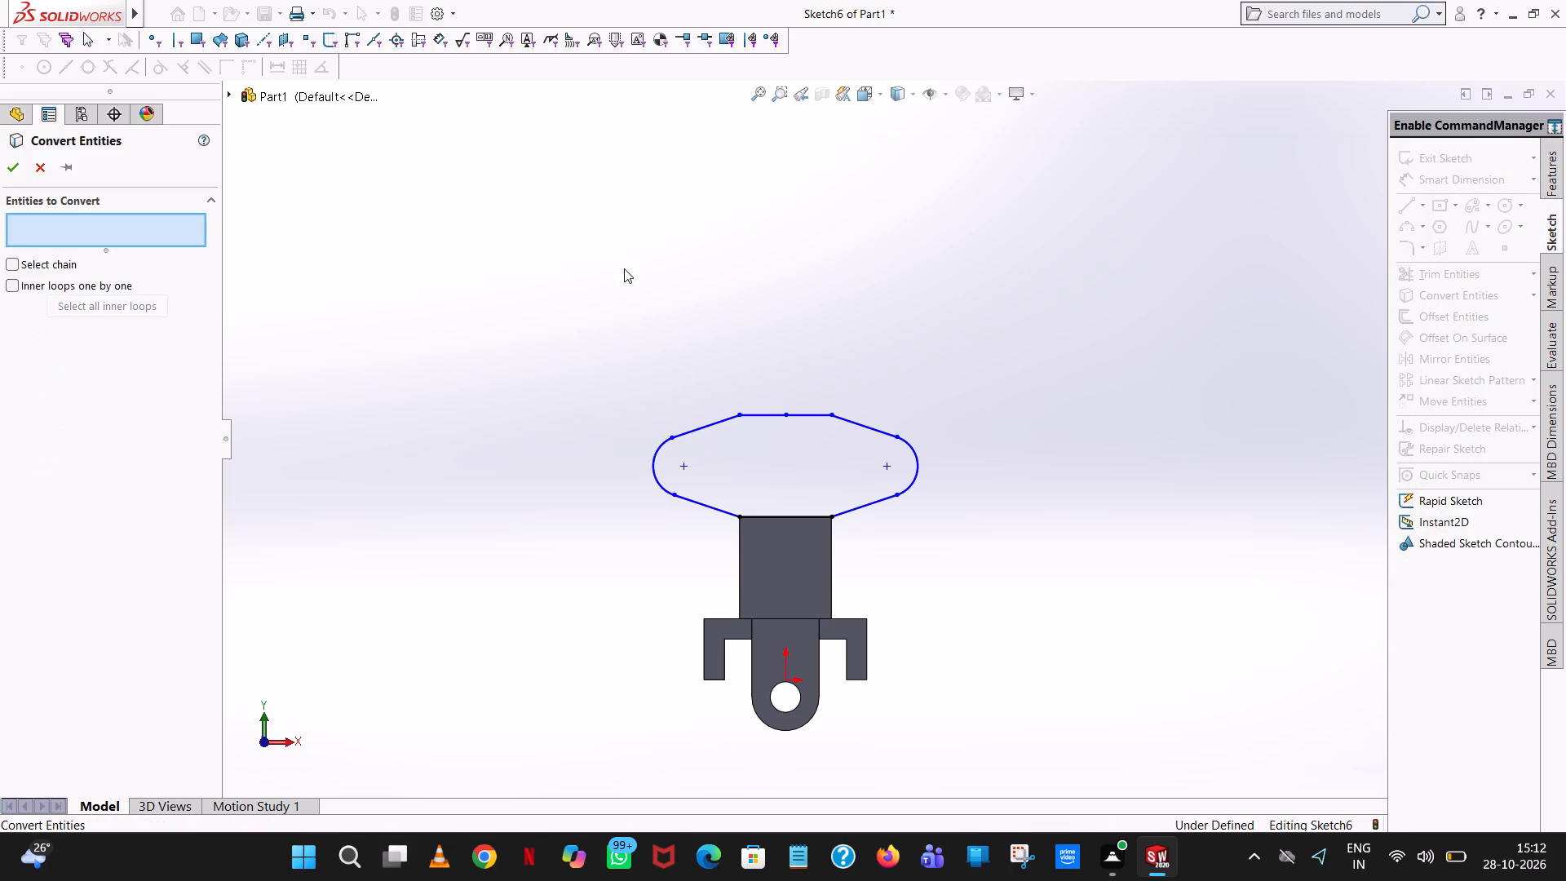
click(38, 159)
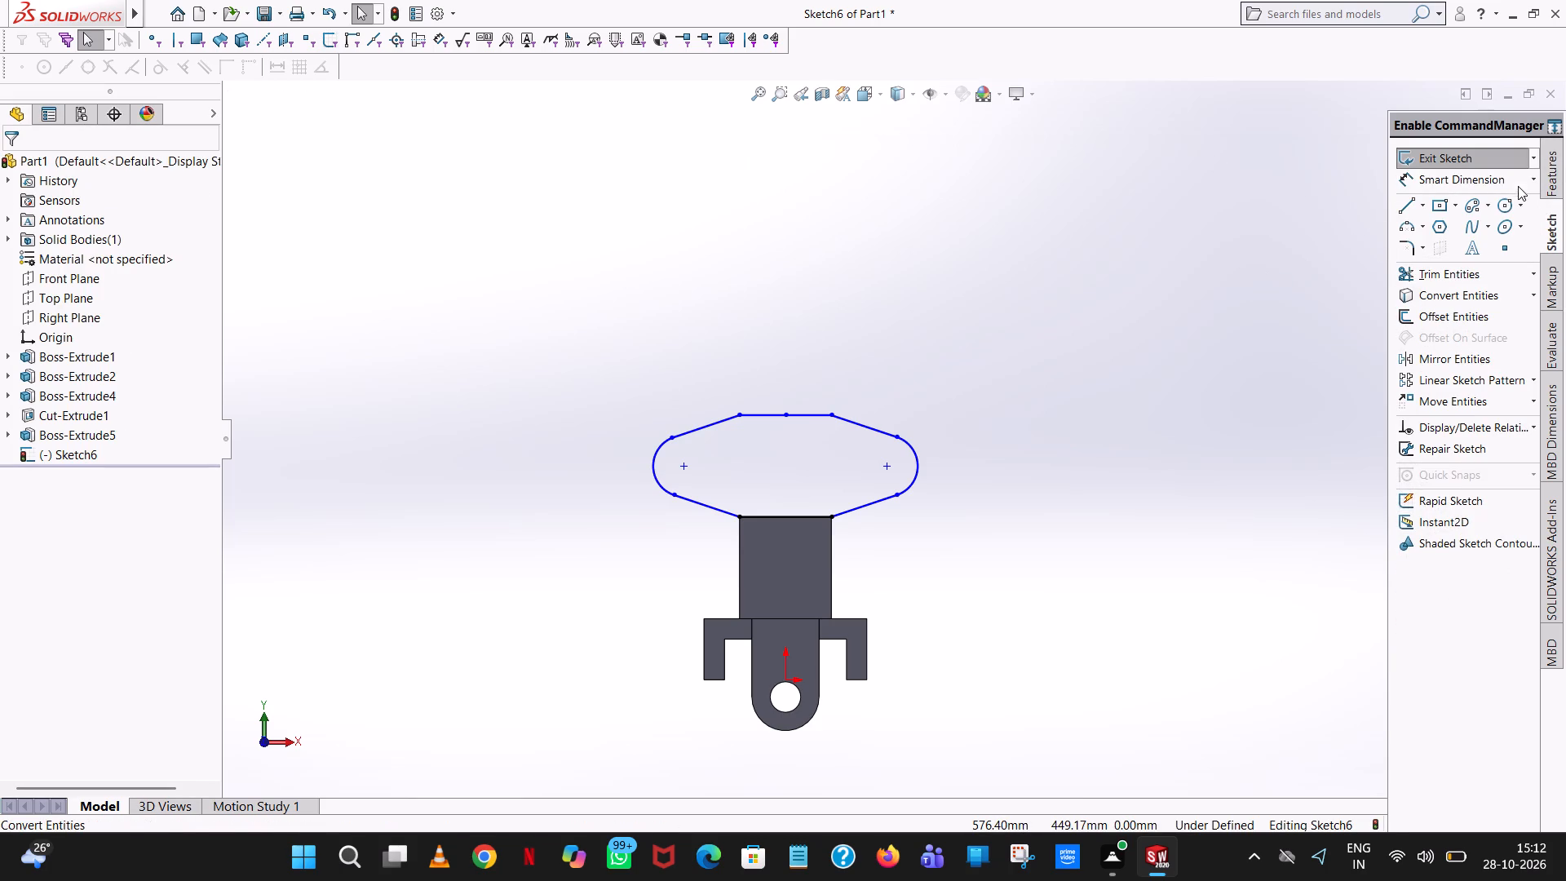
Dimension the radii of the head profile's right and left end arcs.
click(1517, 184)
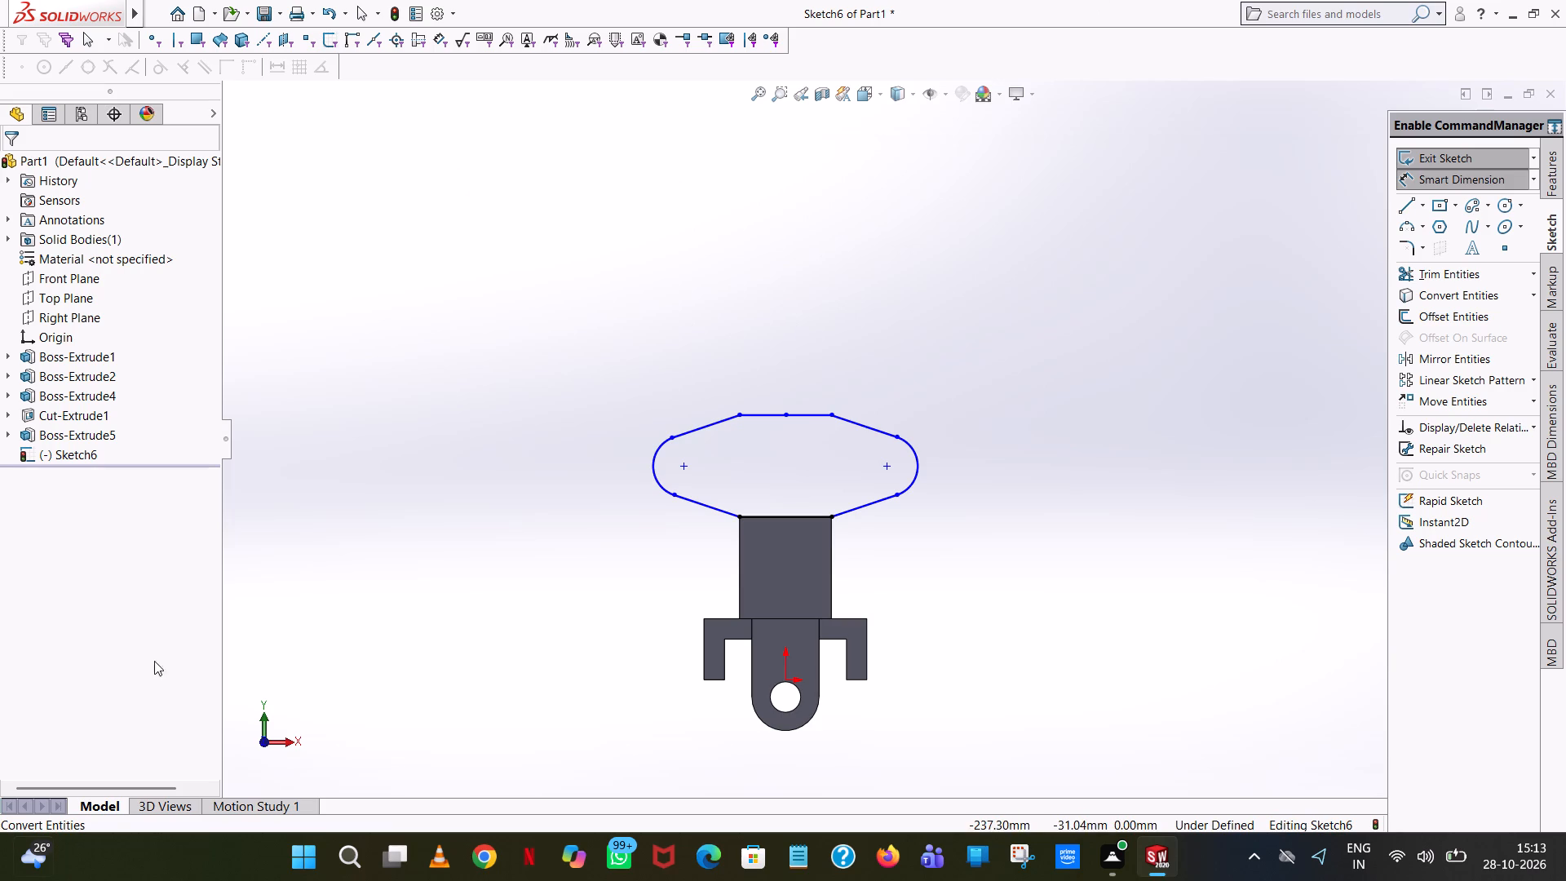
click(905, 445)
click(1181, 183)
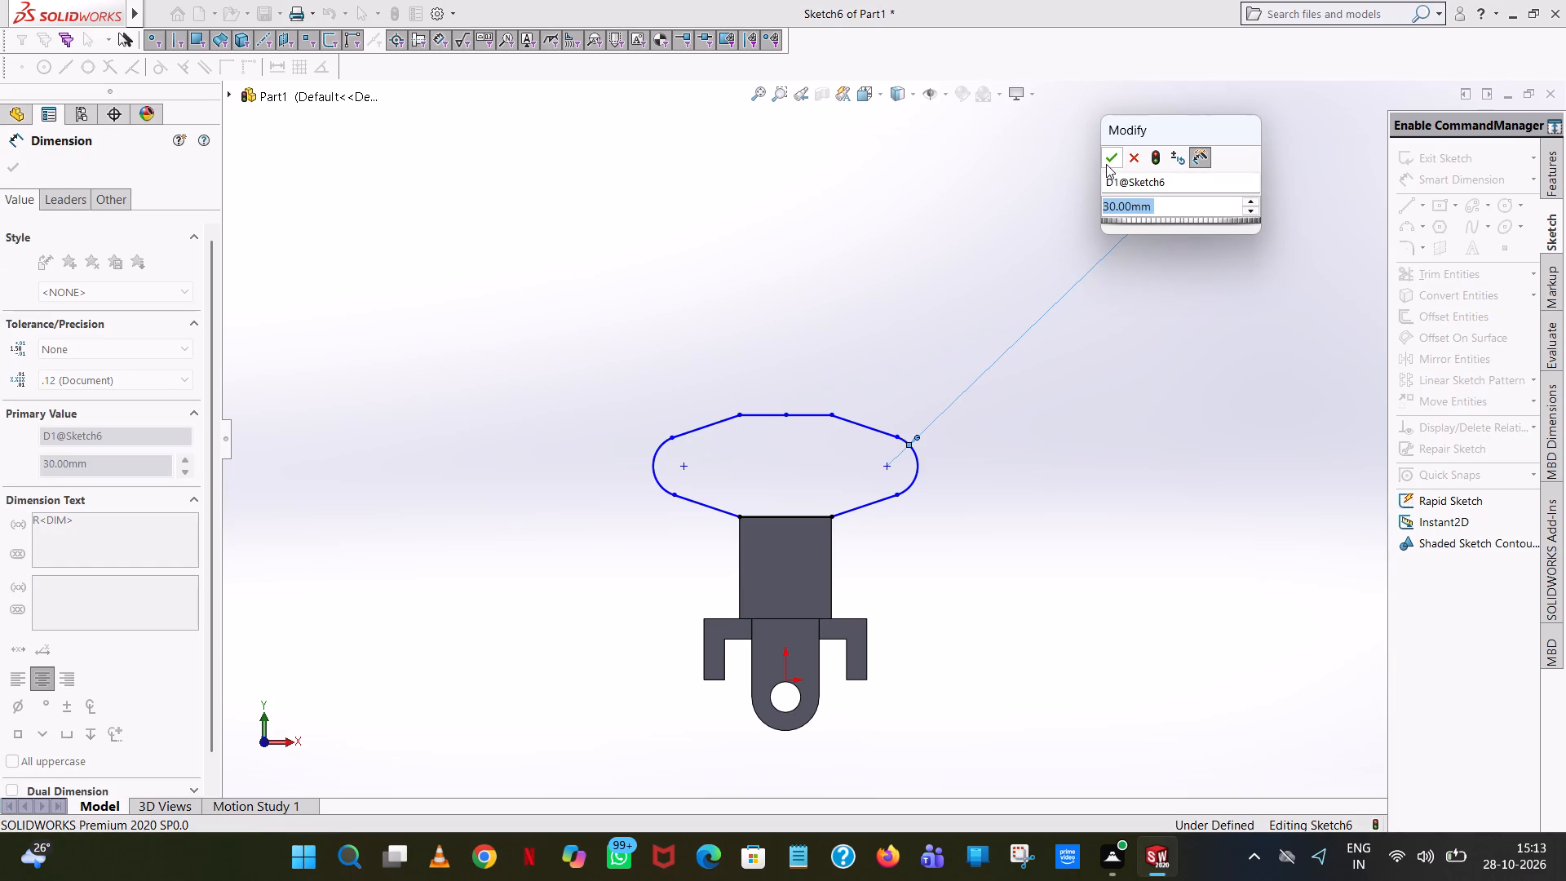
click(1106, 164)
click(794, 224)
click(659, 471)
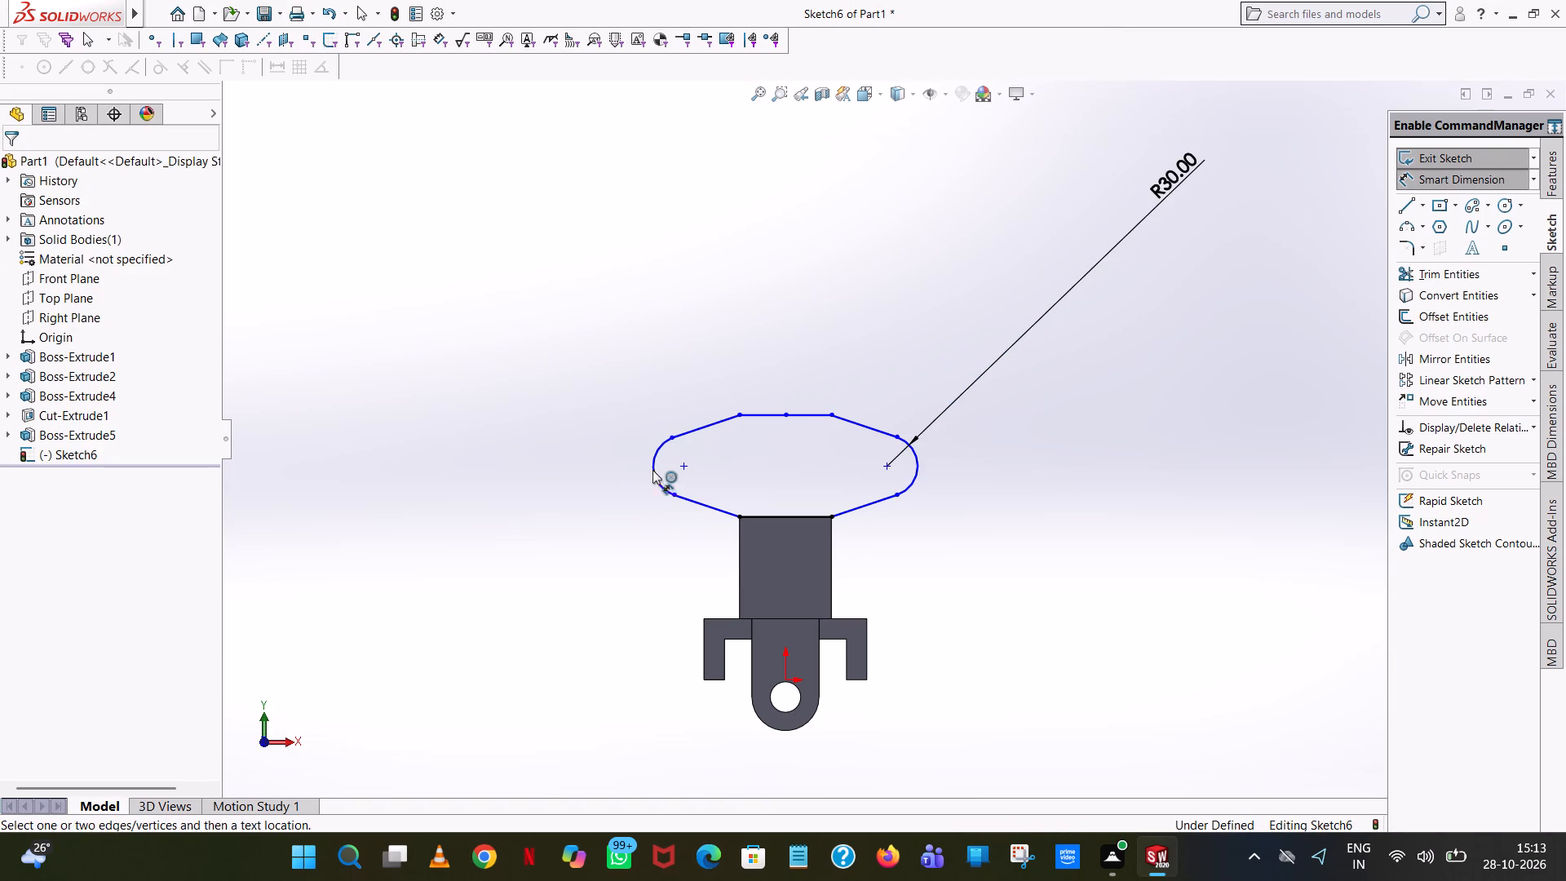
click(648, 468)
click(428, 113)
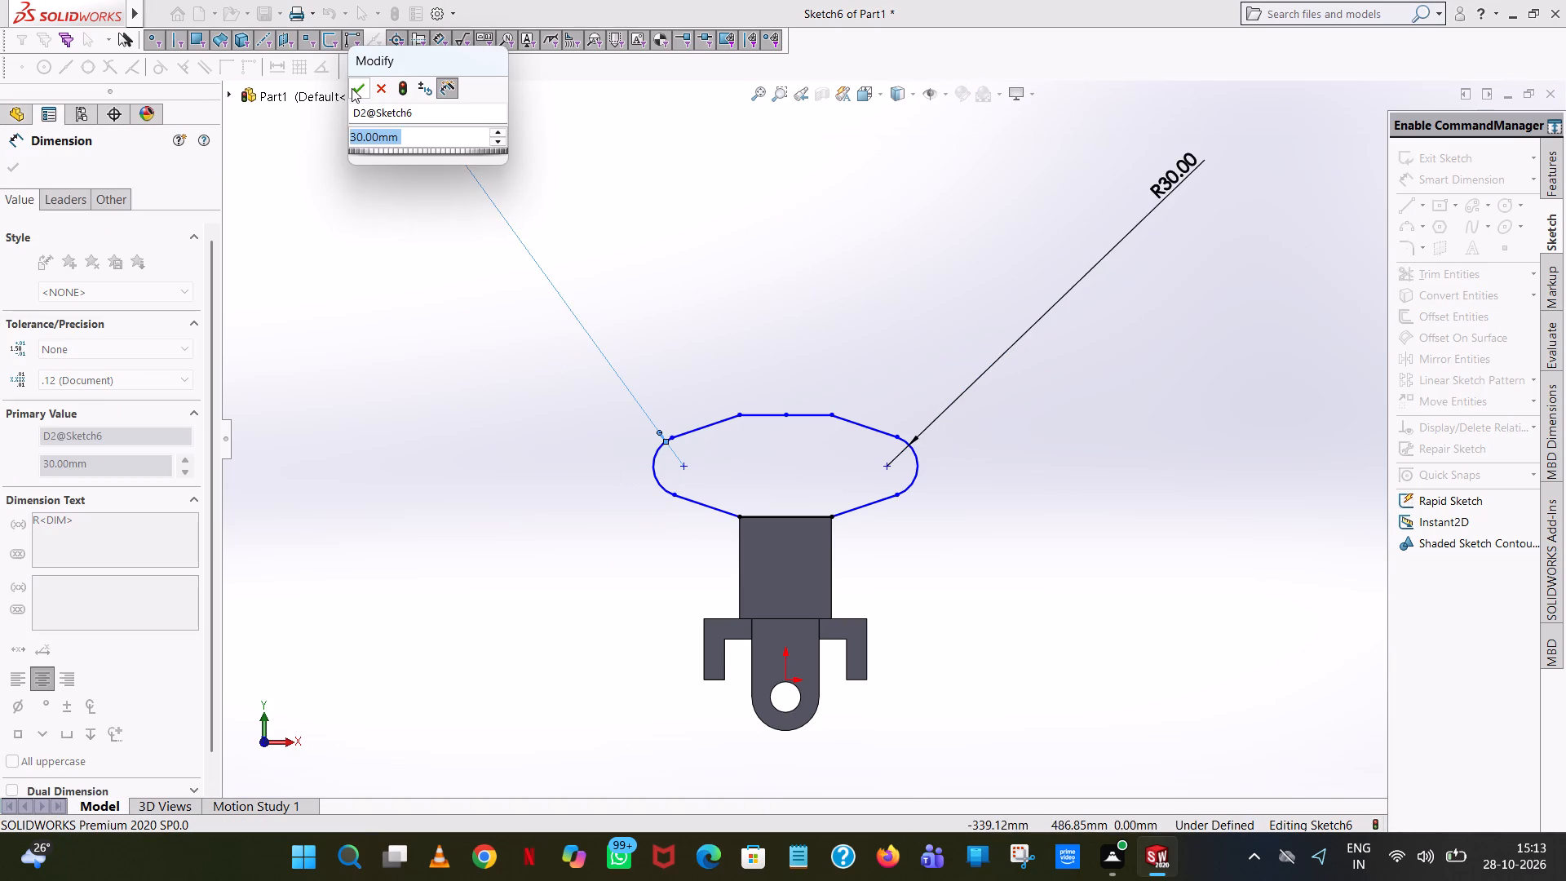
click(352, 88)
click(658, 251)
Dimension the horizontal distance between the centres of the two end arcs.
click(679, 471)
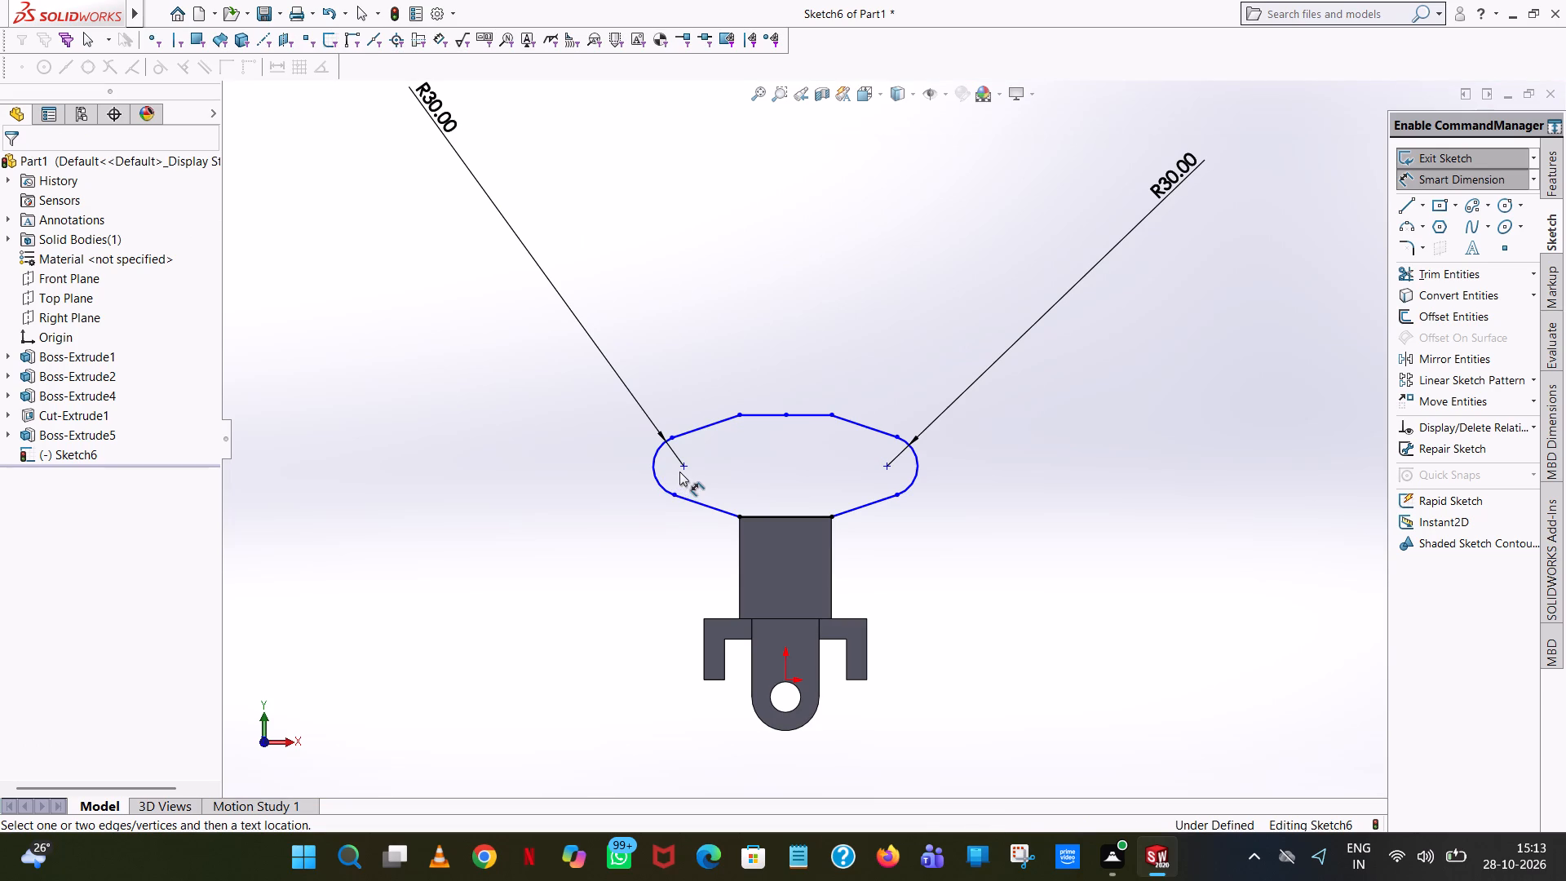
click(681, 469)
click(891, 469)
click(823, 127)
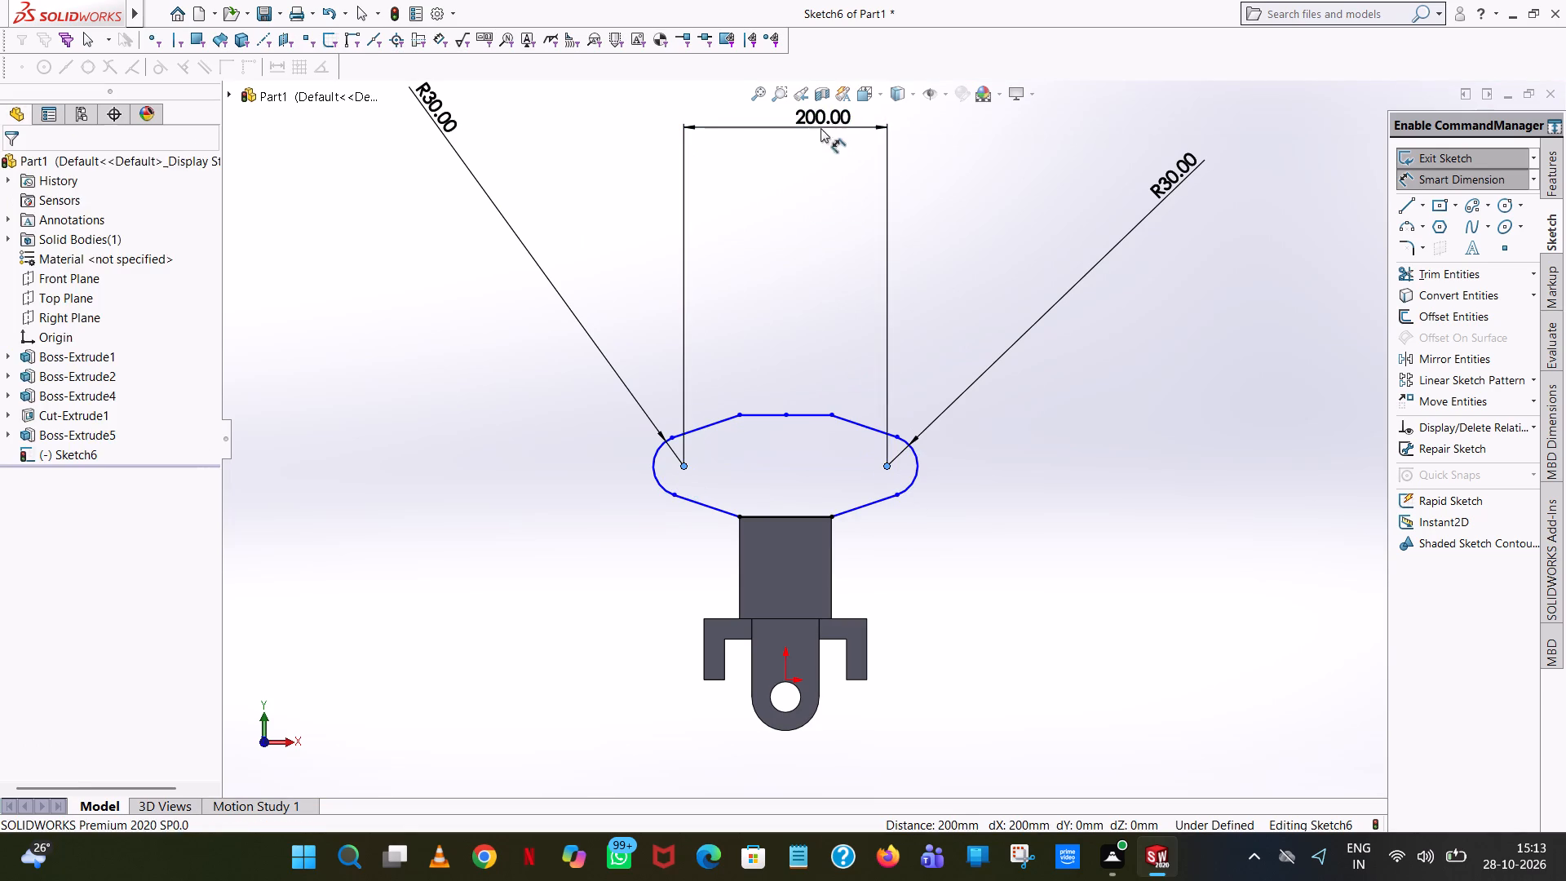
click(750, 107)
click(723, 256)
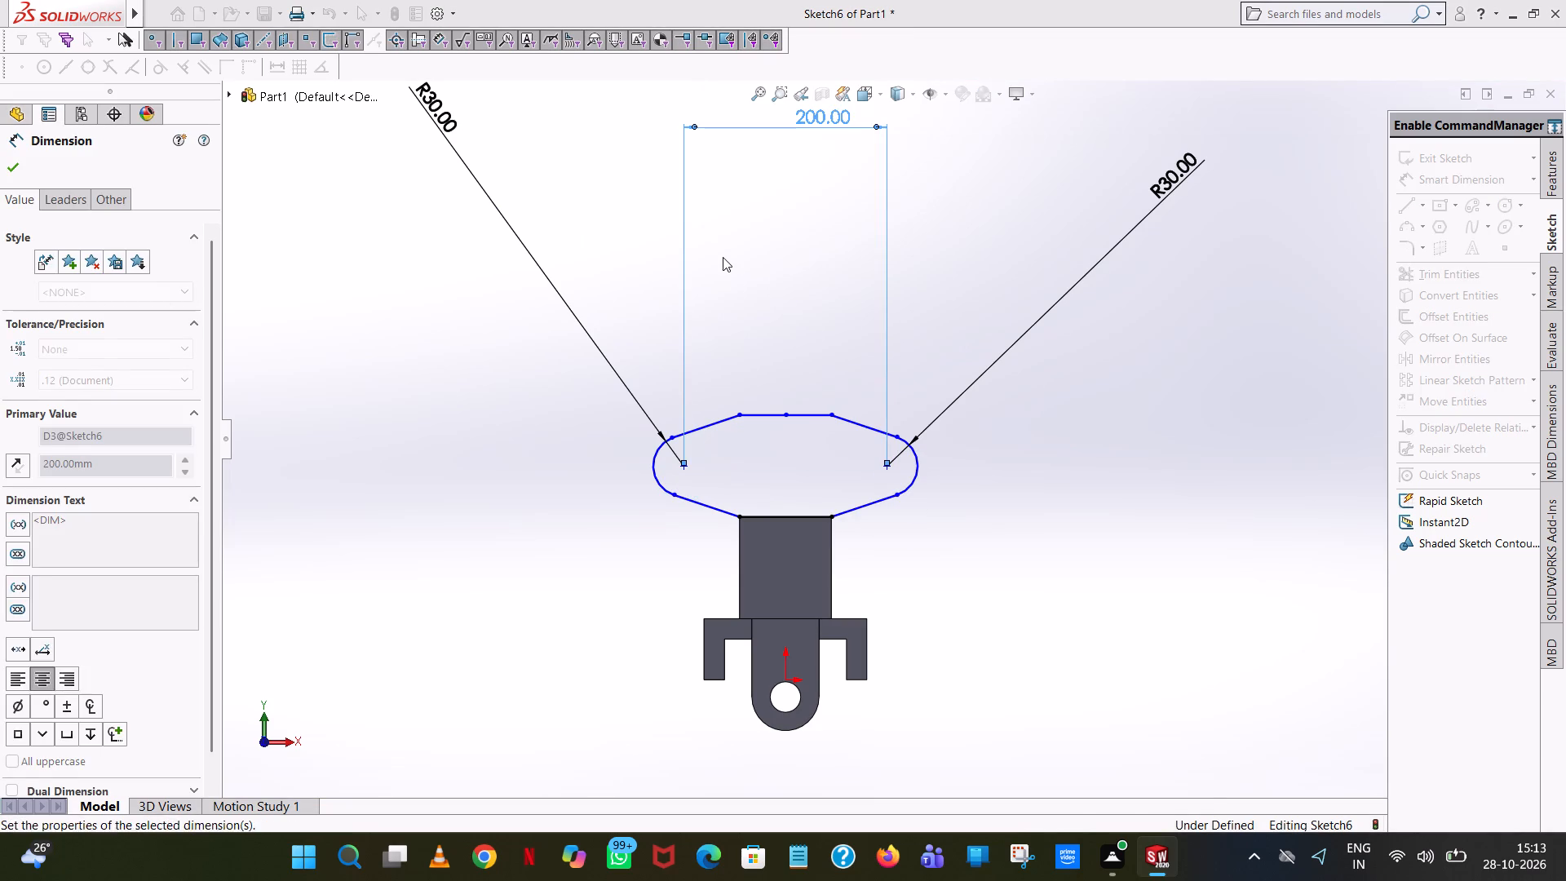
Dimension the vertical distance from the left arc's centre to the origin.
click(684, 467)
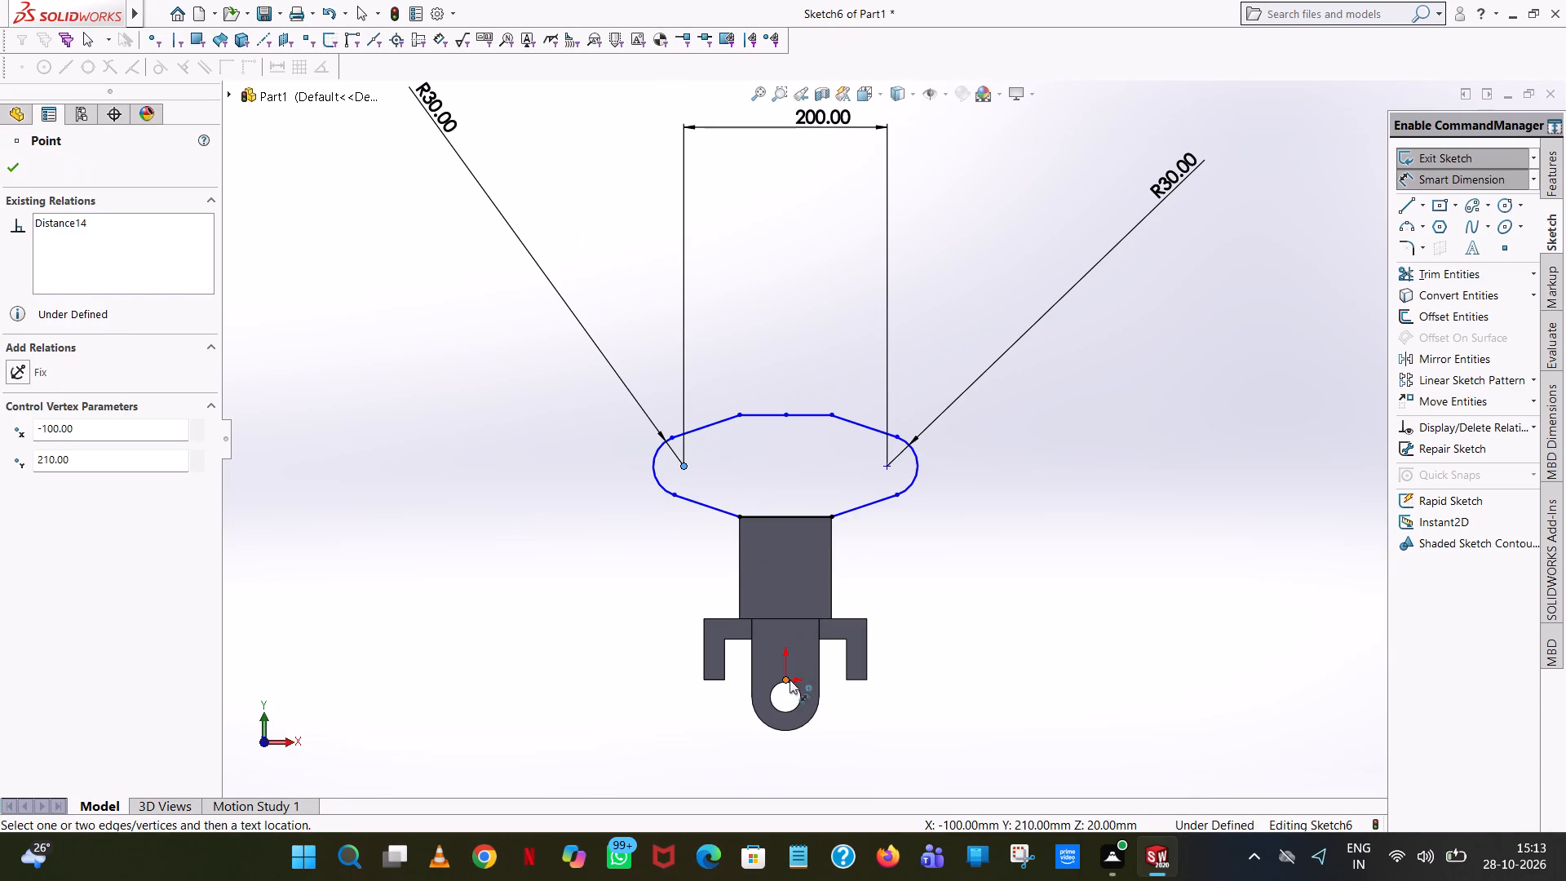
click(790, 680)
click(469, 563)
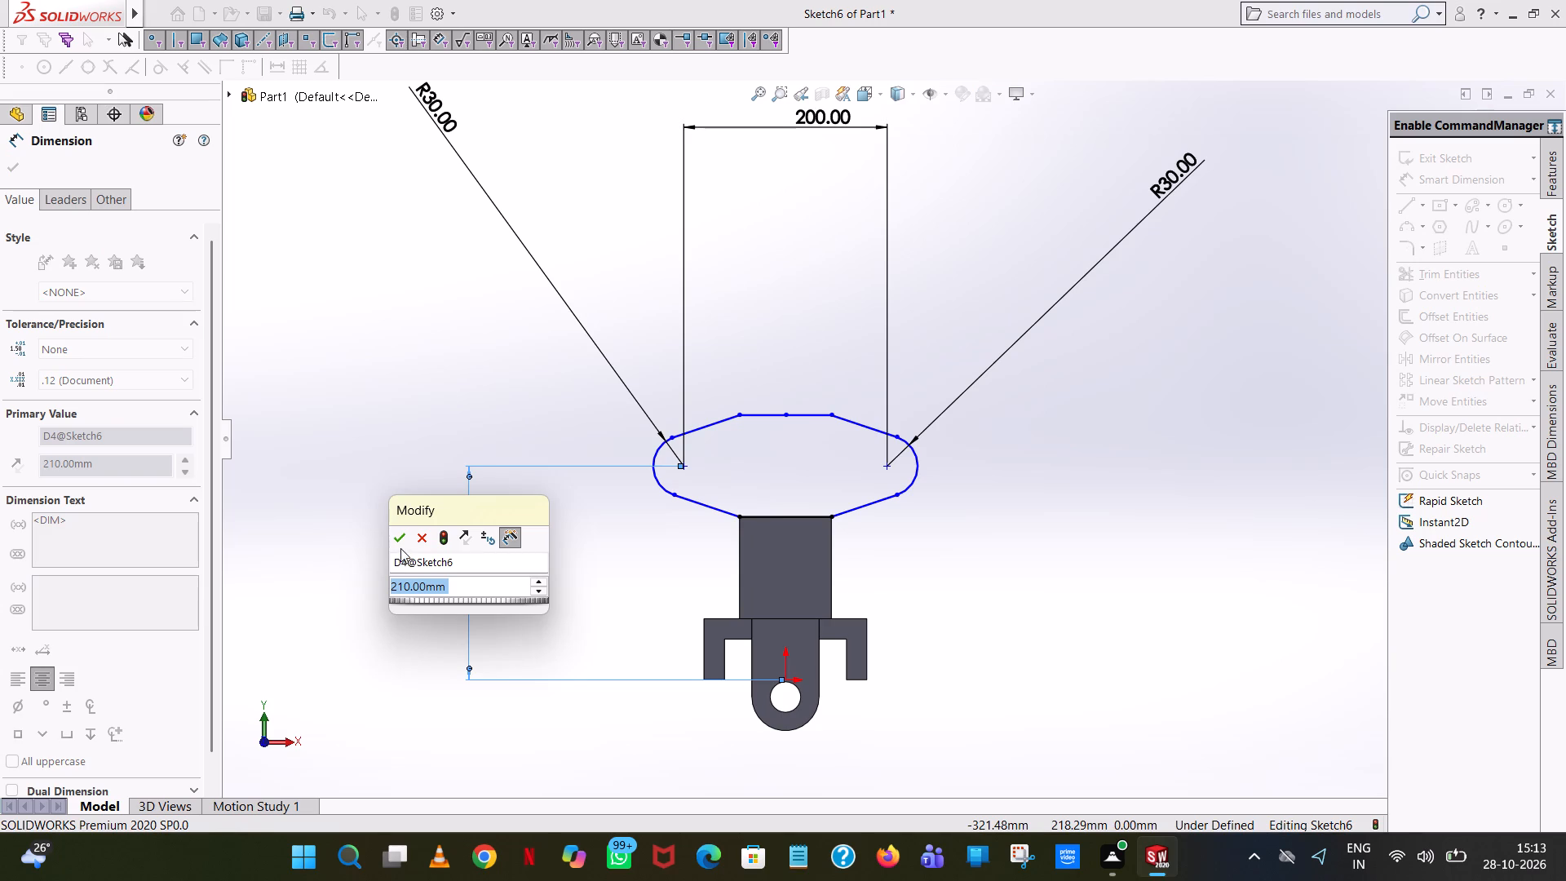
click(400, 548)
click(400, 542)
click(423, 343)
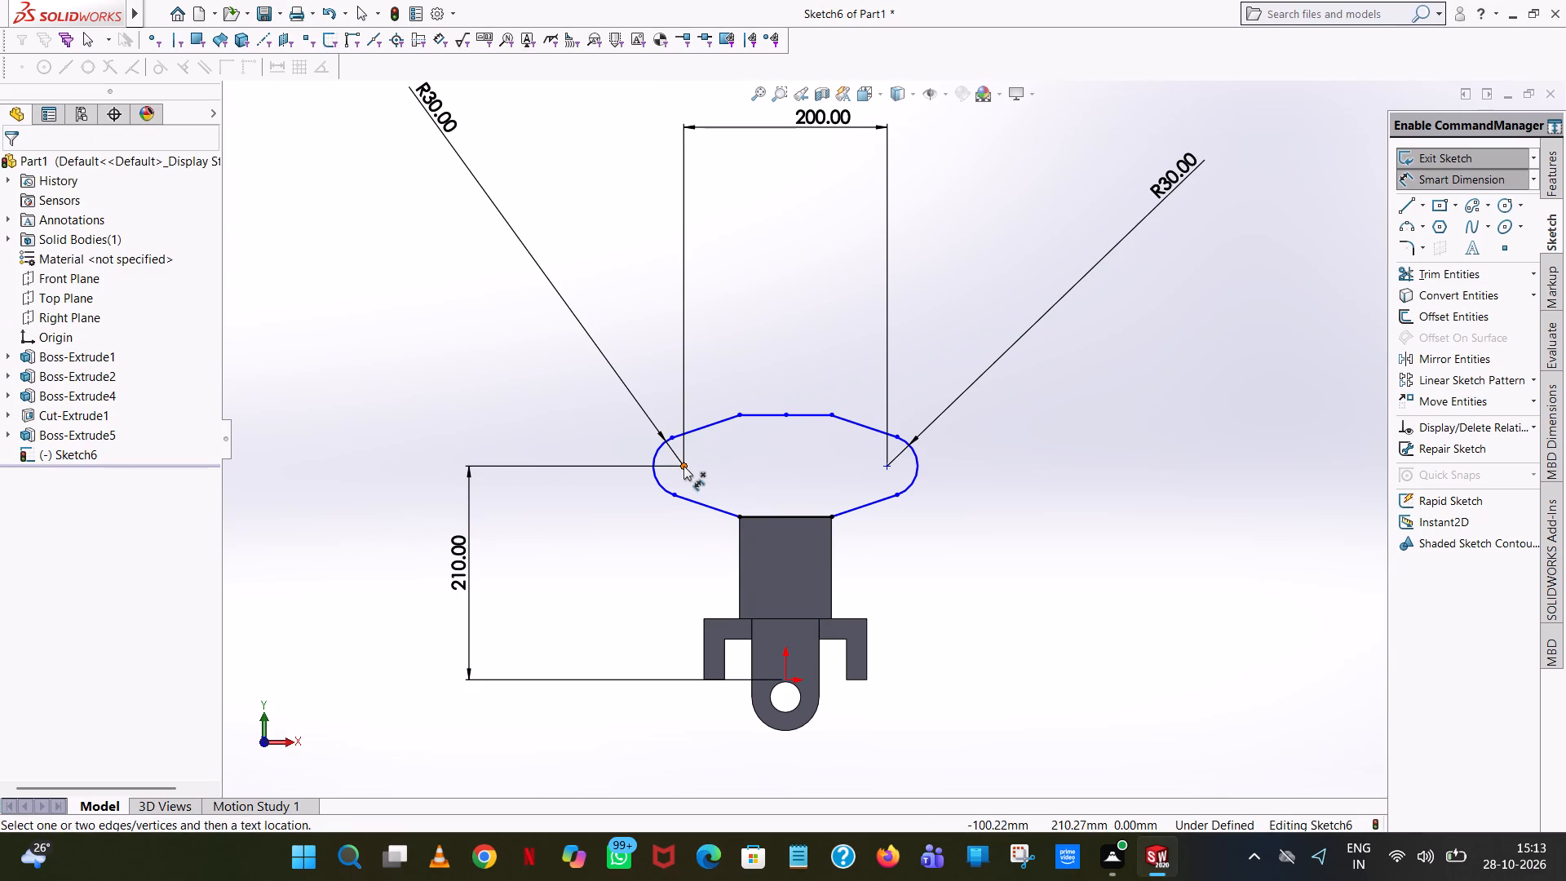
Dimension the horizontal distance from the left arc's centre to the origin.
click(683, 466)
click(789, 680)
click(707, 757)
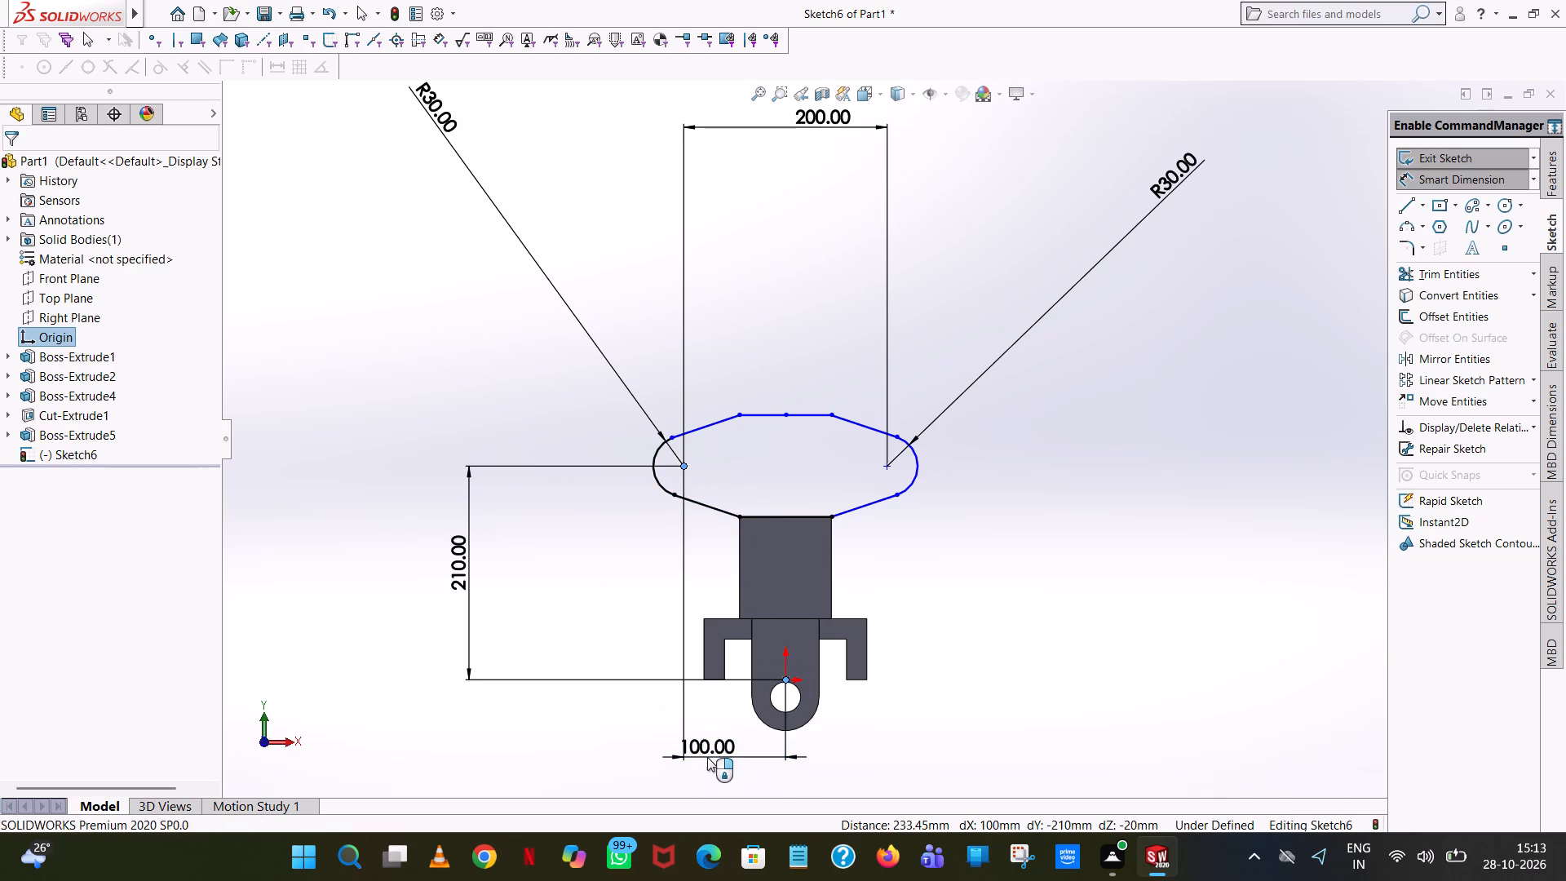
click(632, 728)
click(437, 349)
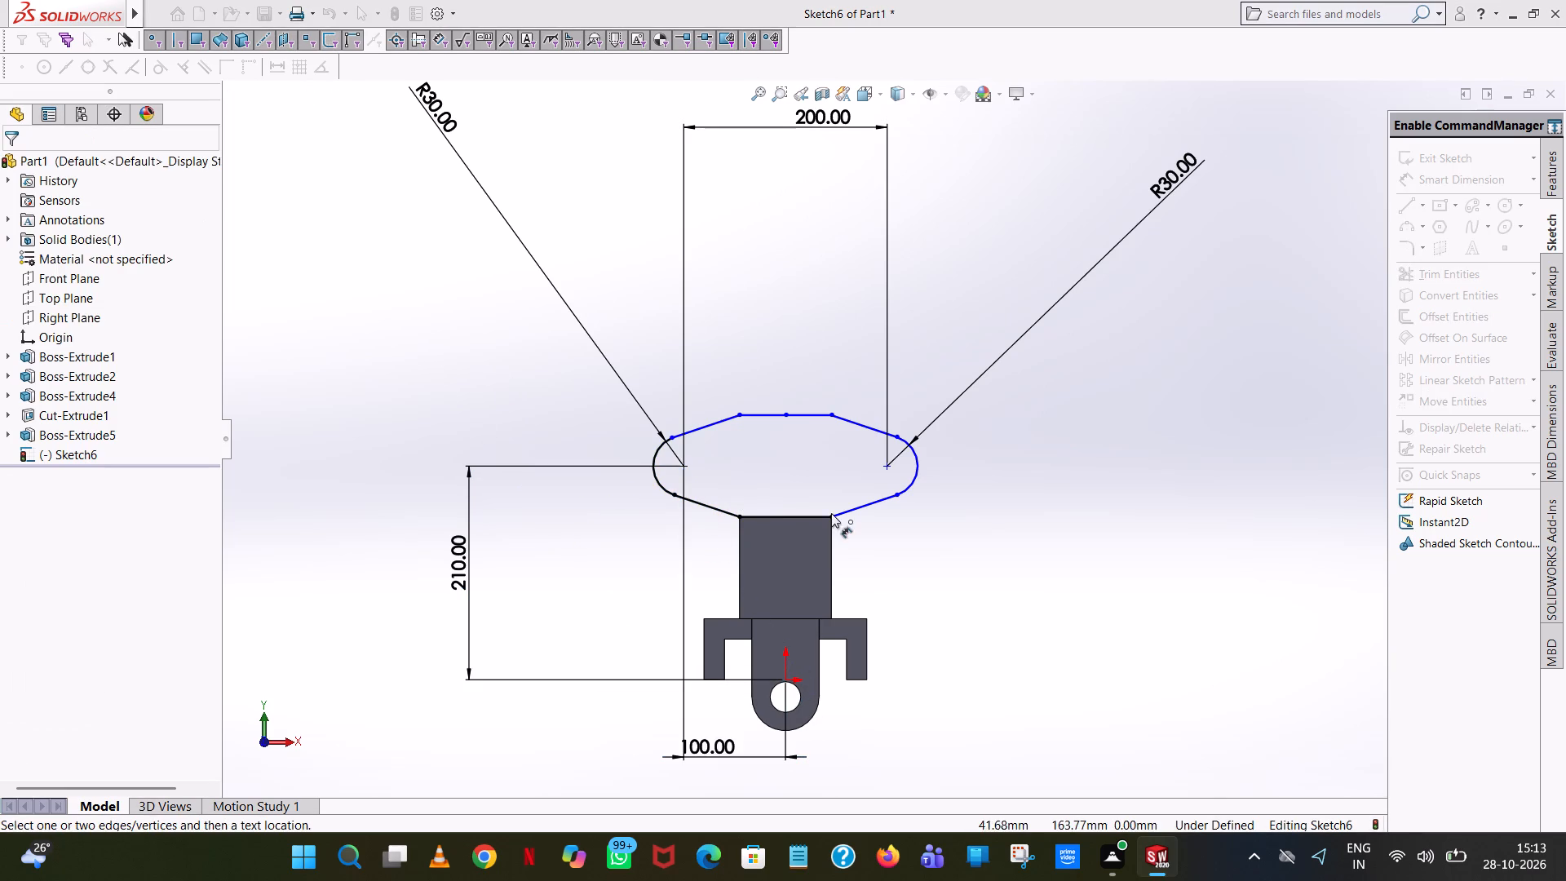
Dimension the horizontal distance from the right arc's centre to the origin.
click(889, 467)
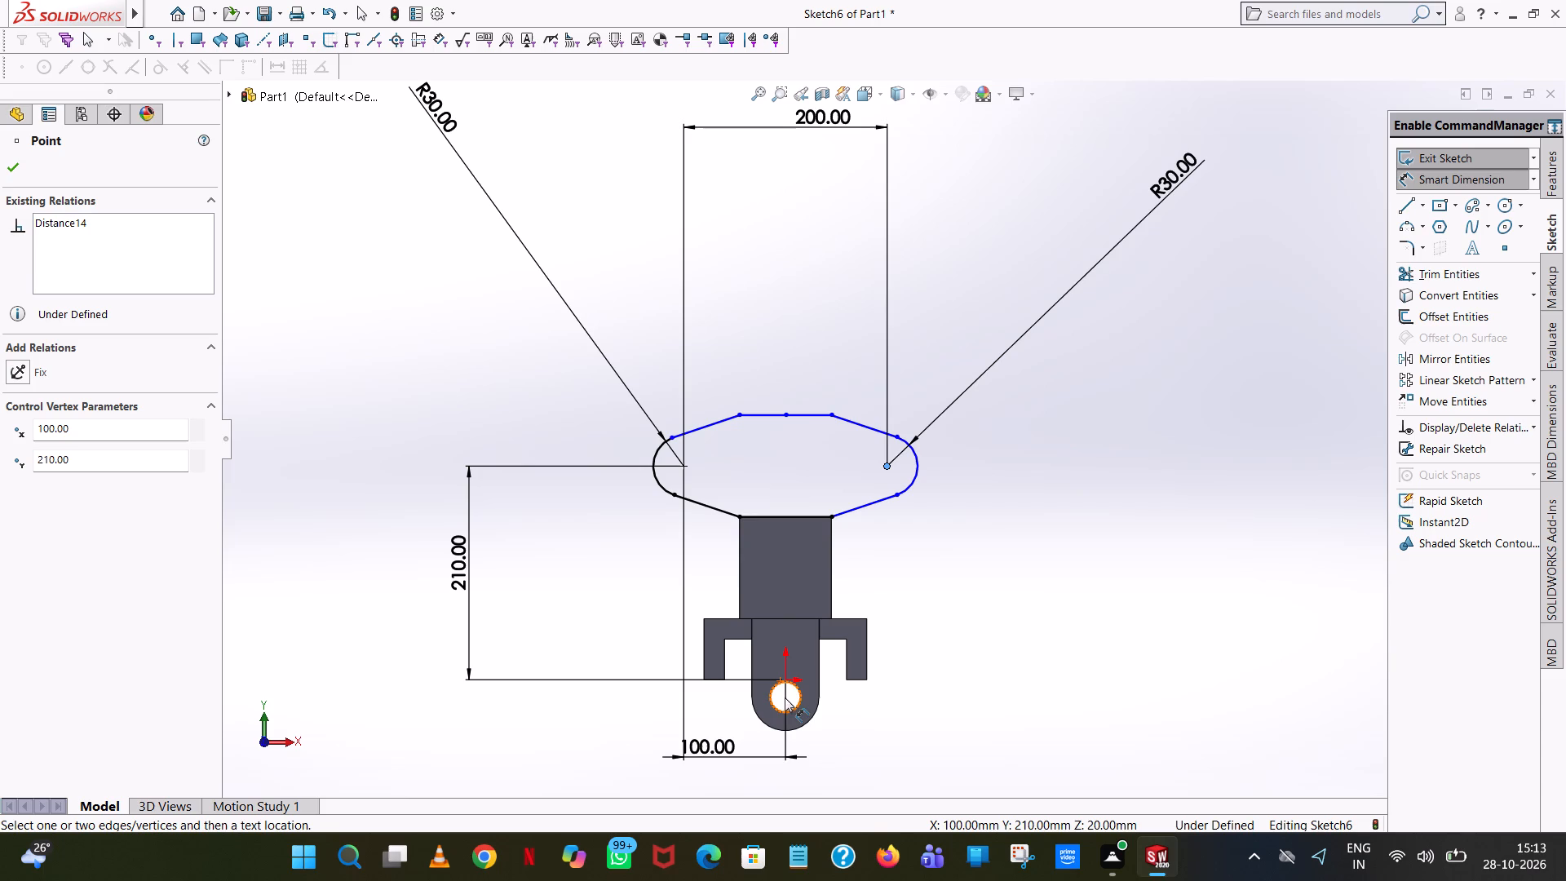
click(782, 677)
click(874, 760)
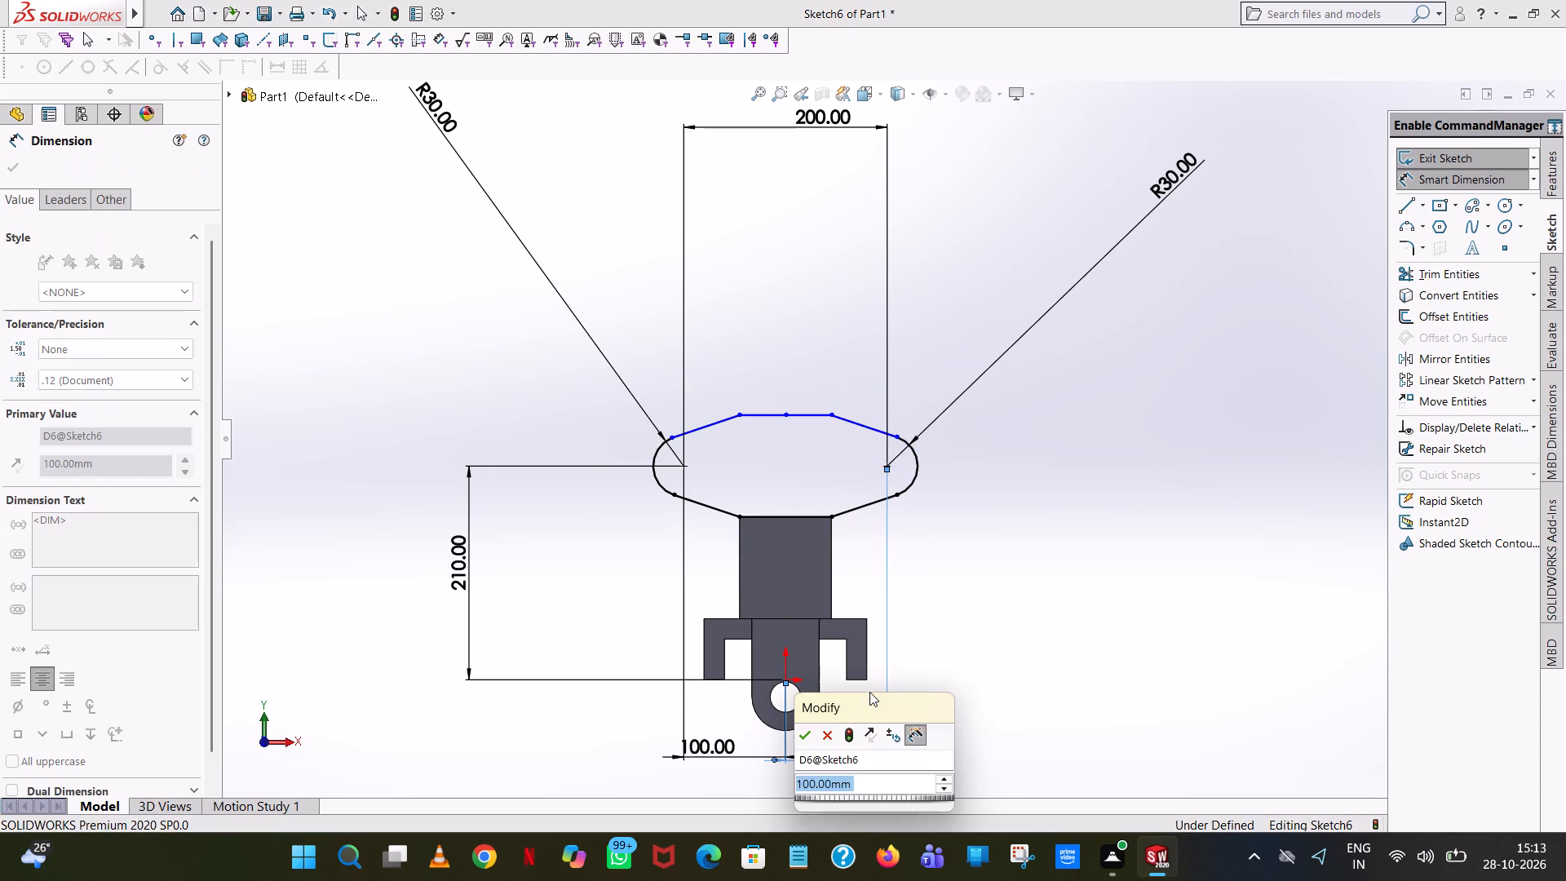
click(802, 728)
click(1144, 503)
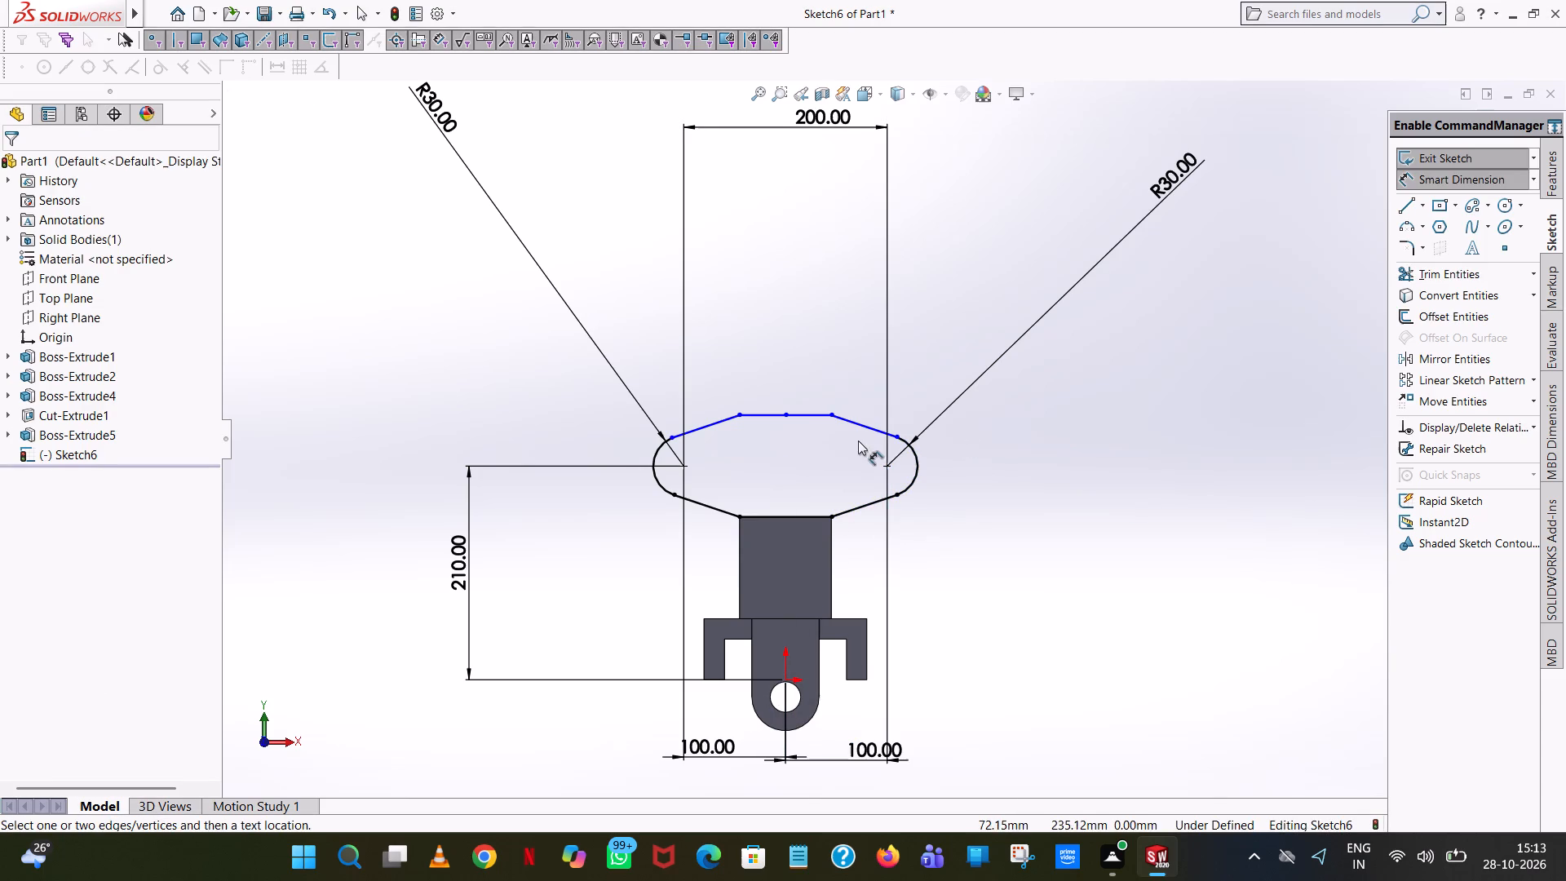
Dimension the horizontal span of the head profile's upper-right sloped line.
click(869, 427)
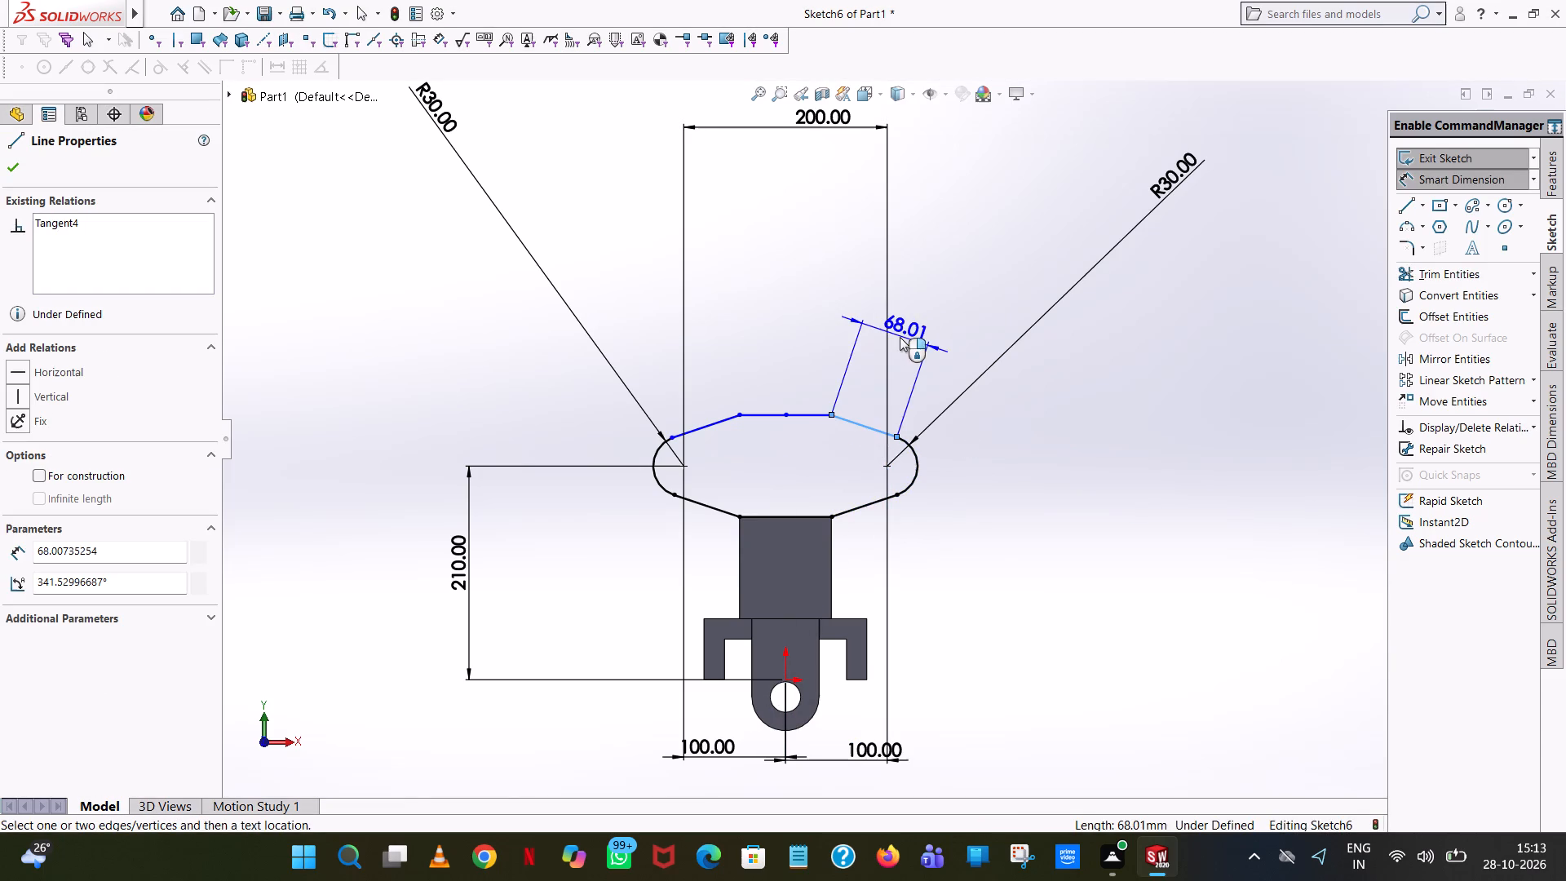
click(871, 341)
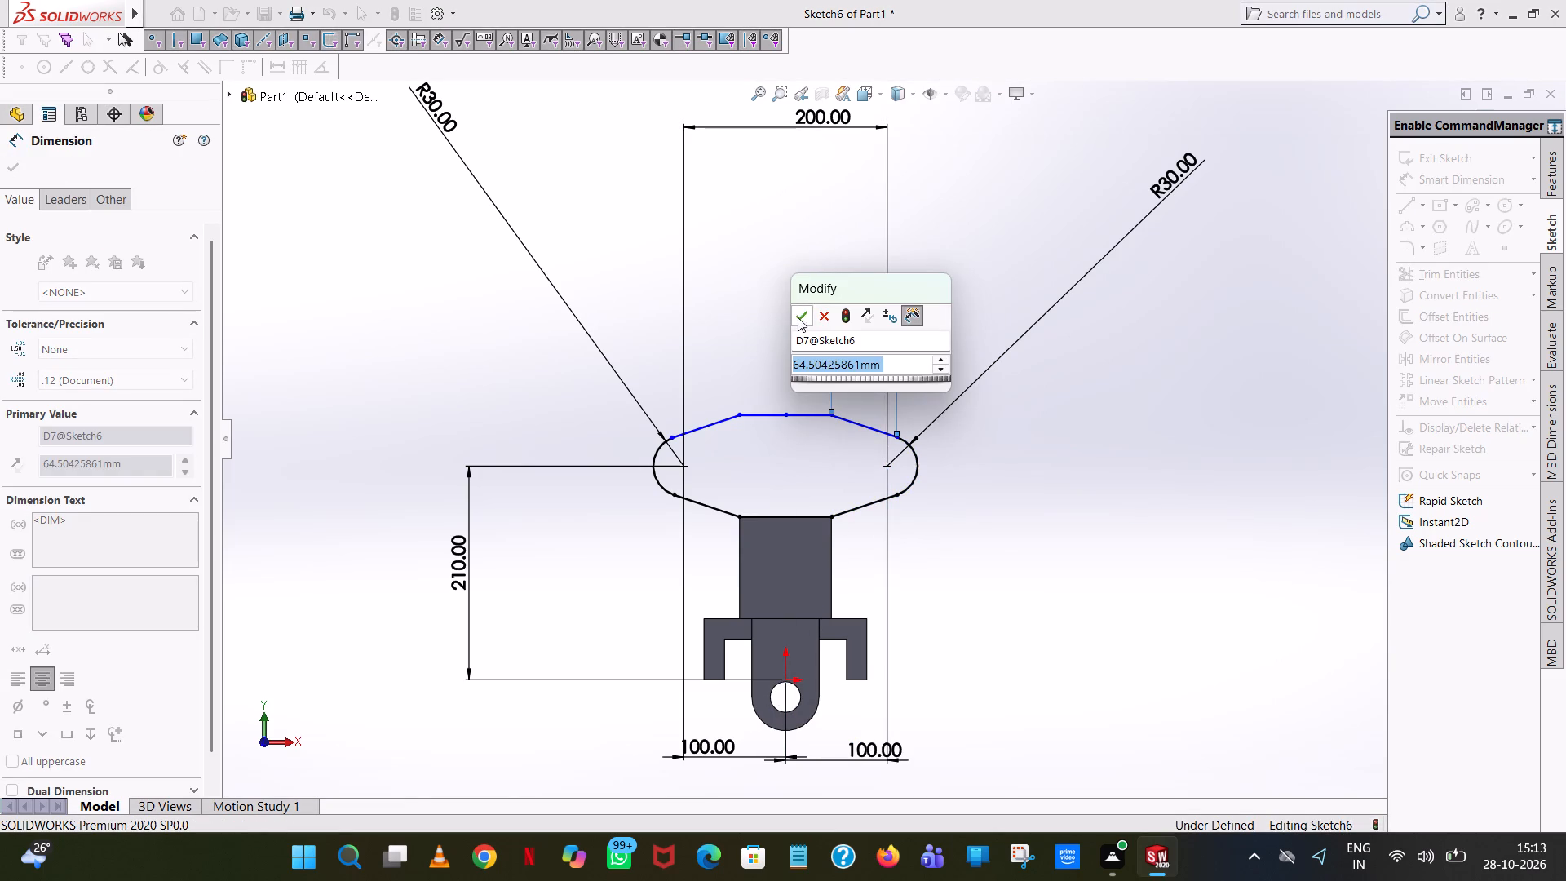
click(798, 317)
click(750, 291)
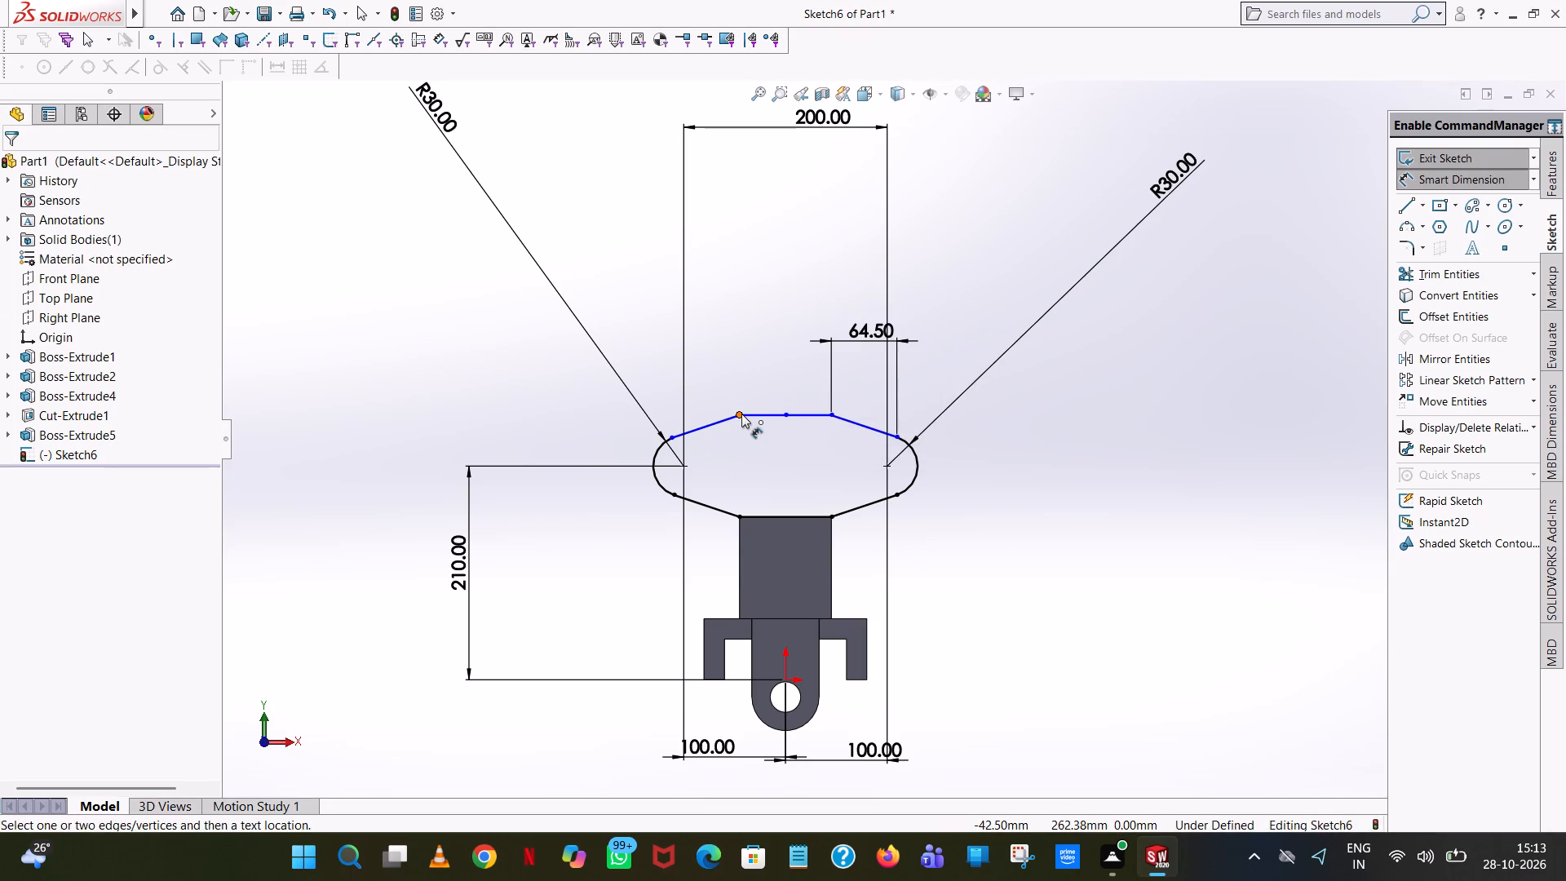
Dimension the horizontal distance between the two end points of the head profile's flat top edge.
click(739, 414)
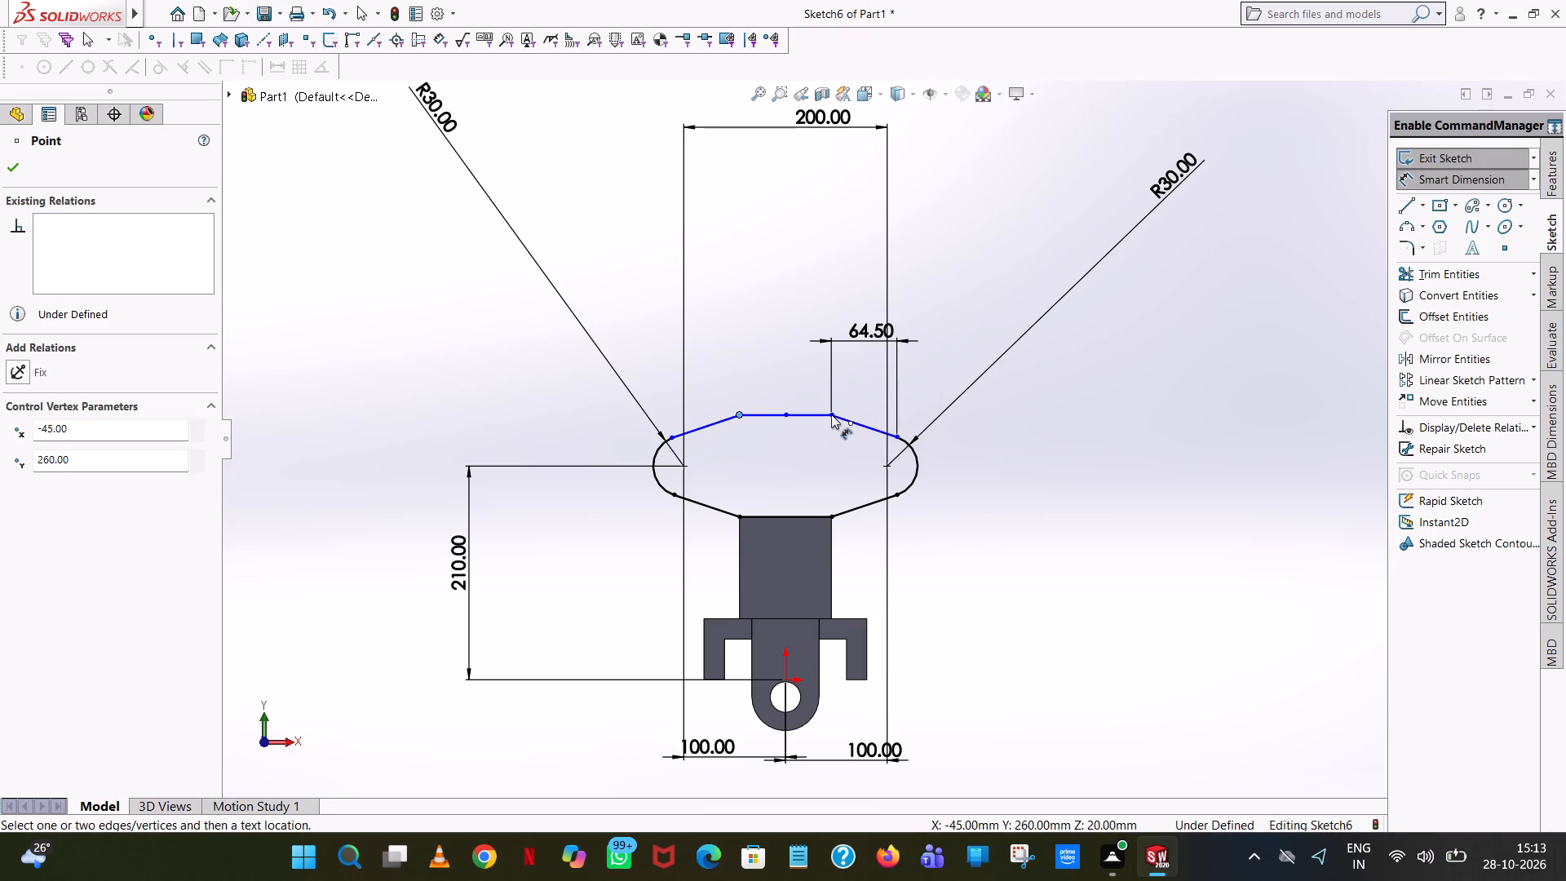
click(831, 414)
click(806, 259)
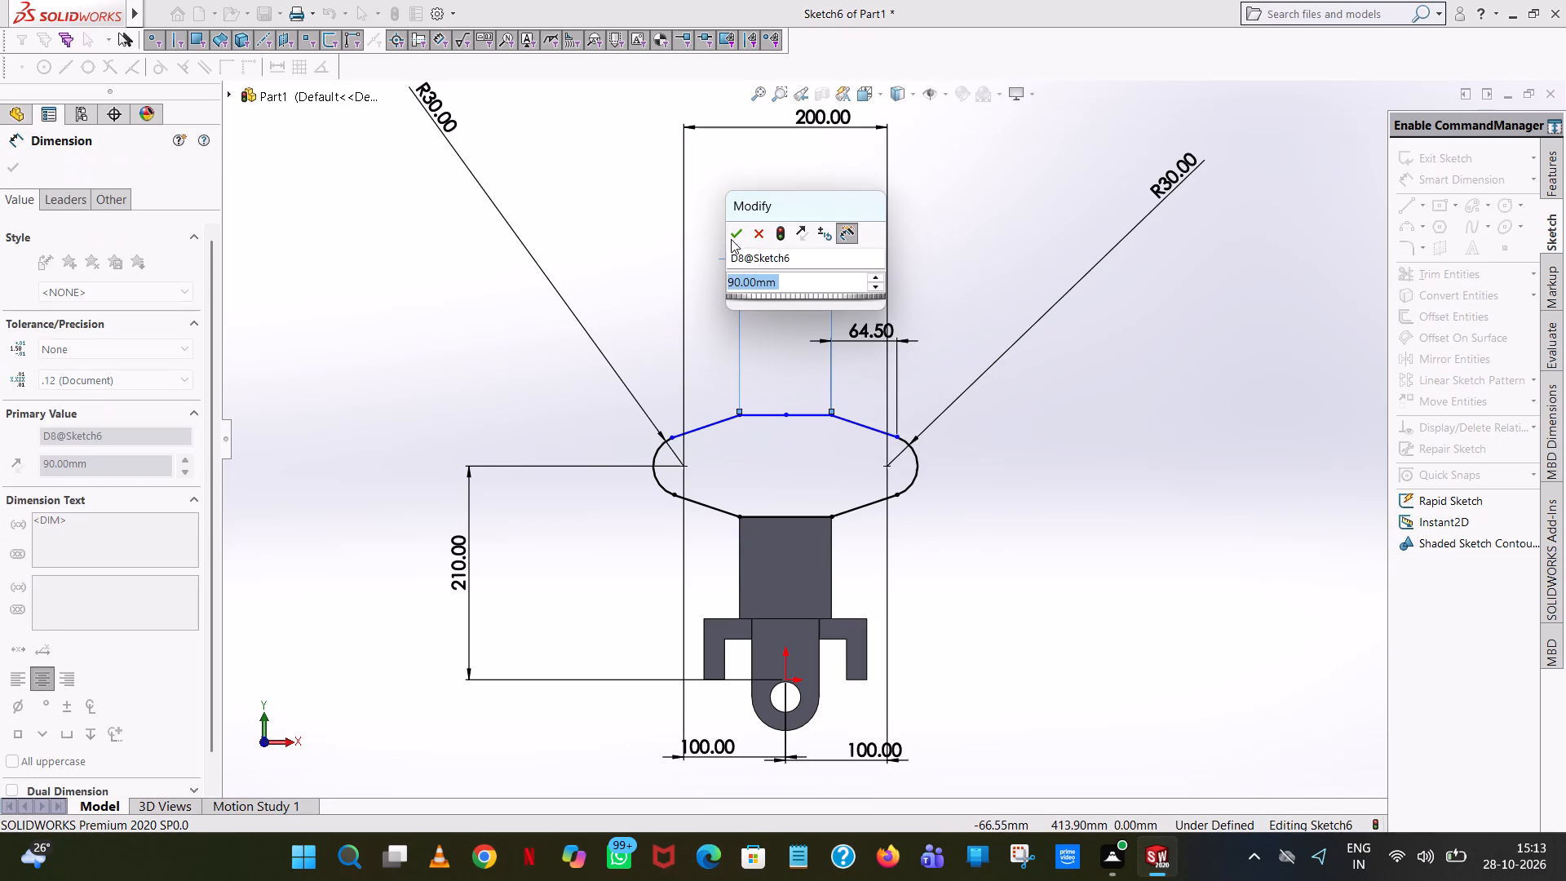
click(732, 238)
click(674, 247)
Dimension the horizontal span of the head profile's upper-left sloped line.
click(707, 429)
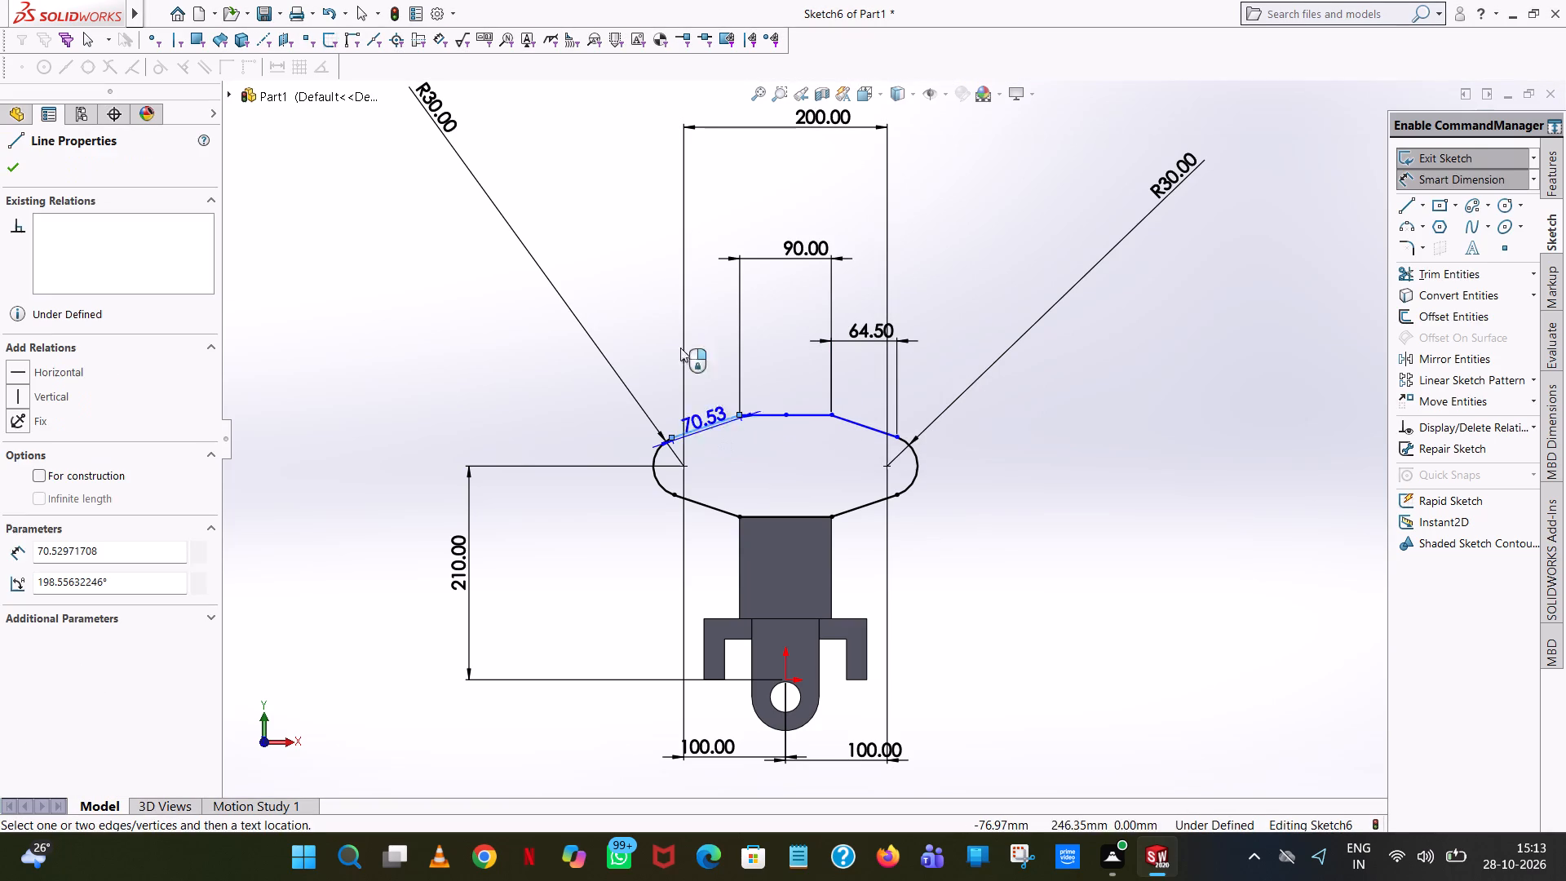
click(692, 323)
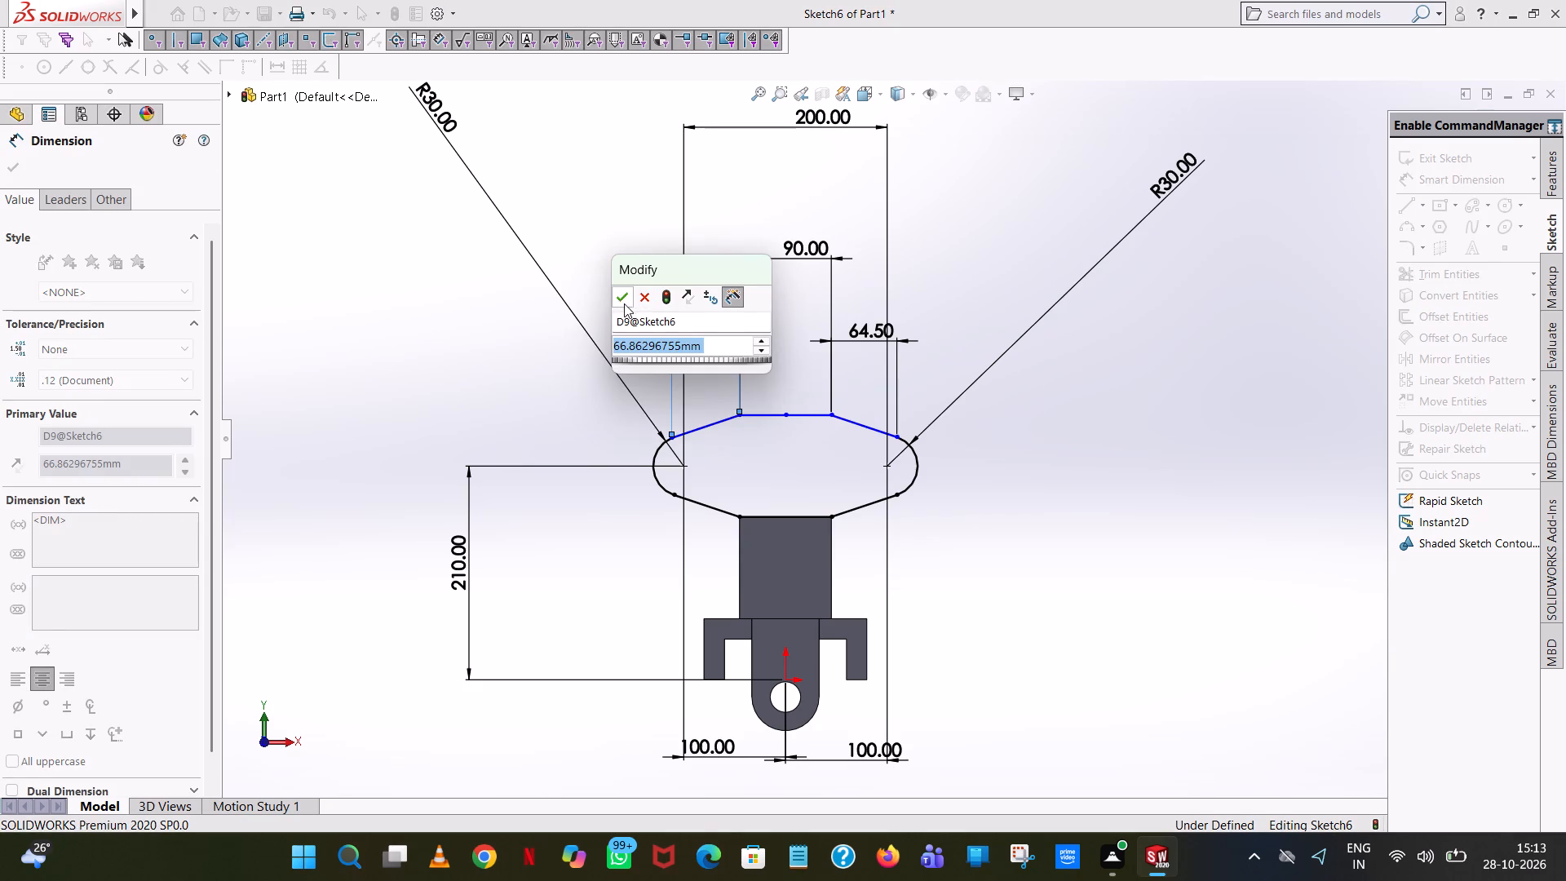
click(622, 303)
click(566, 192)
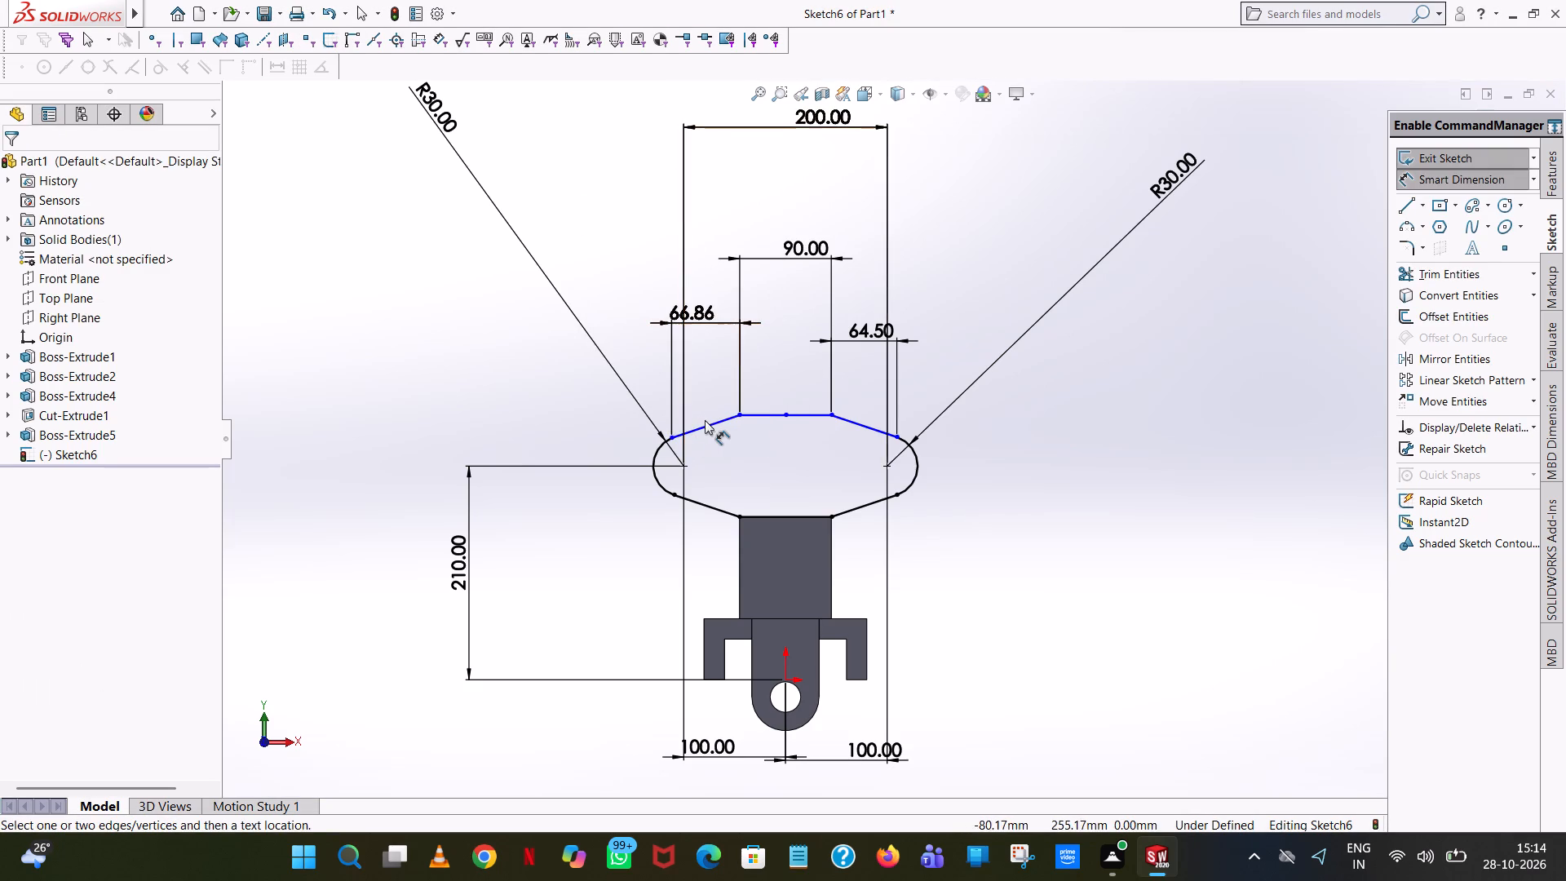
Dimension the vertical distance from the midpoint of the head profile's top edge to the origin.
click(785, 414)
click(787, 679)
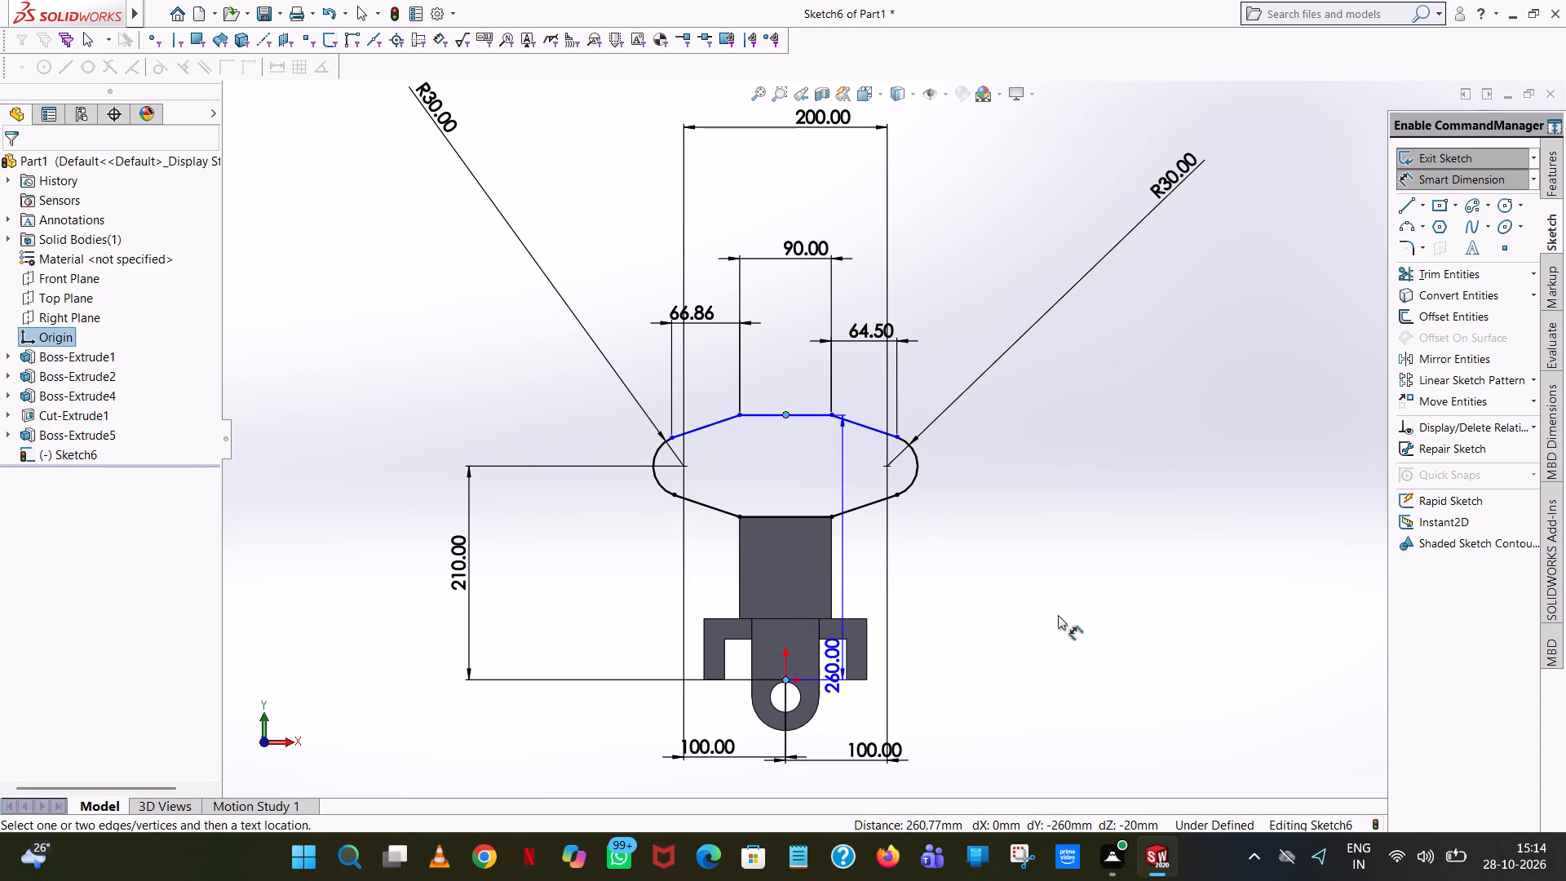
click(1121, 615)
click(1051, 591)
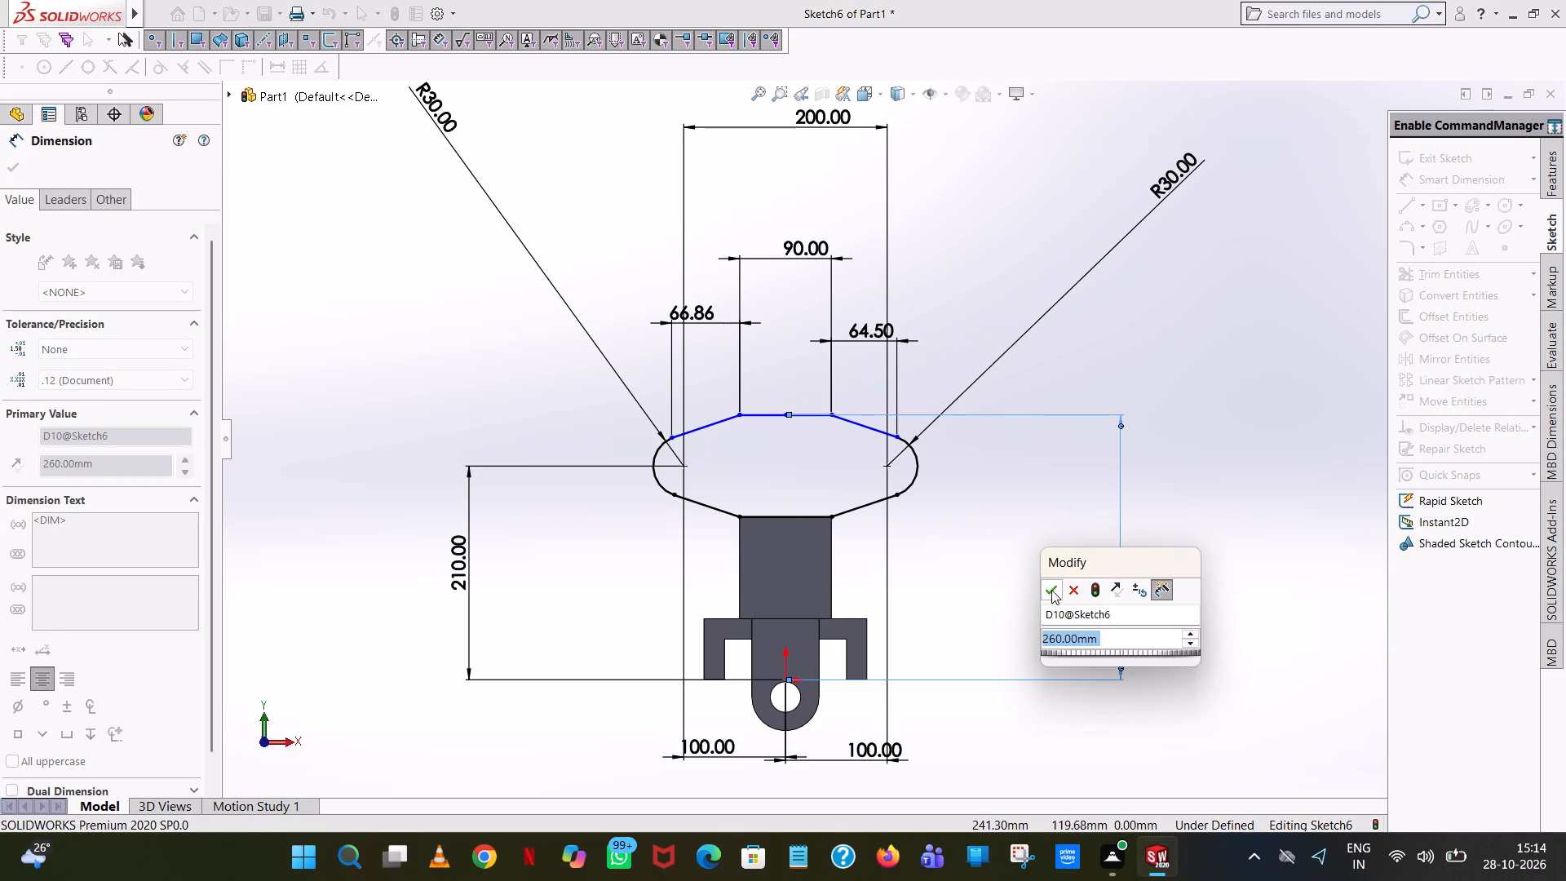
click(1208, 352)
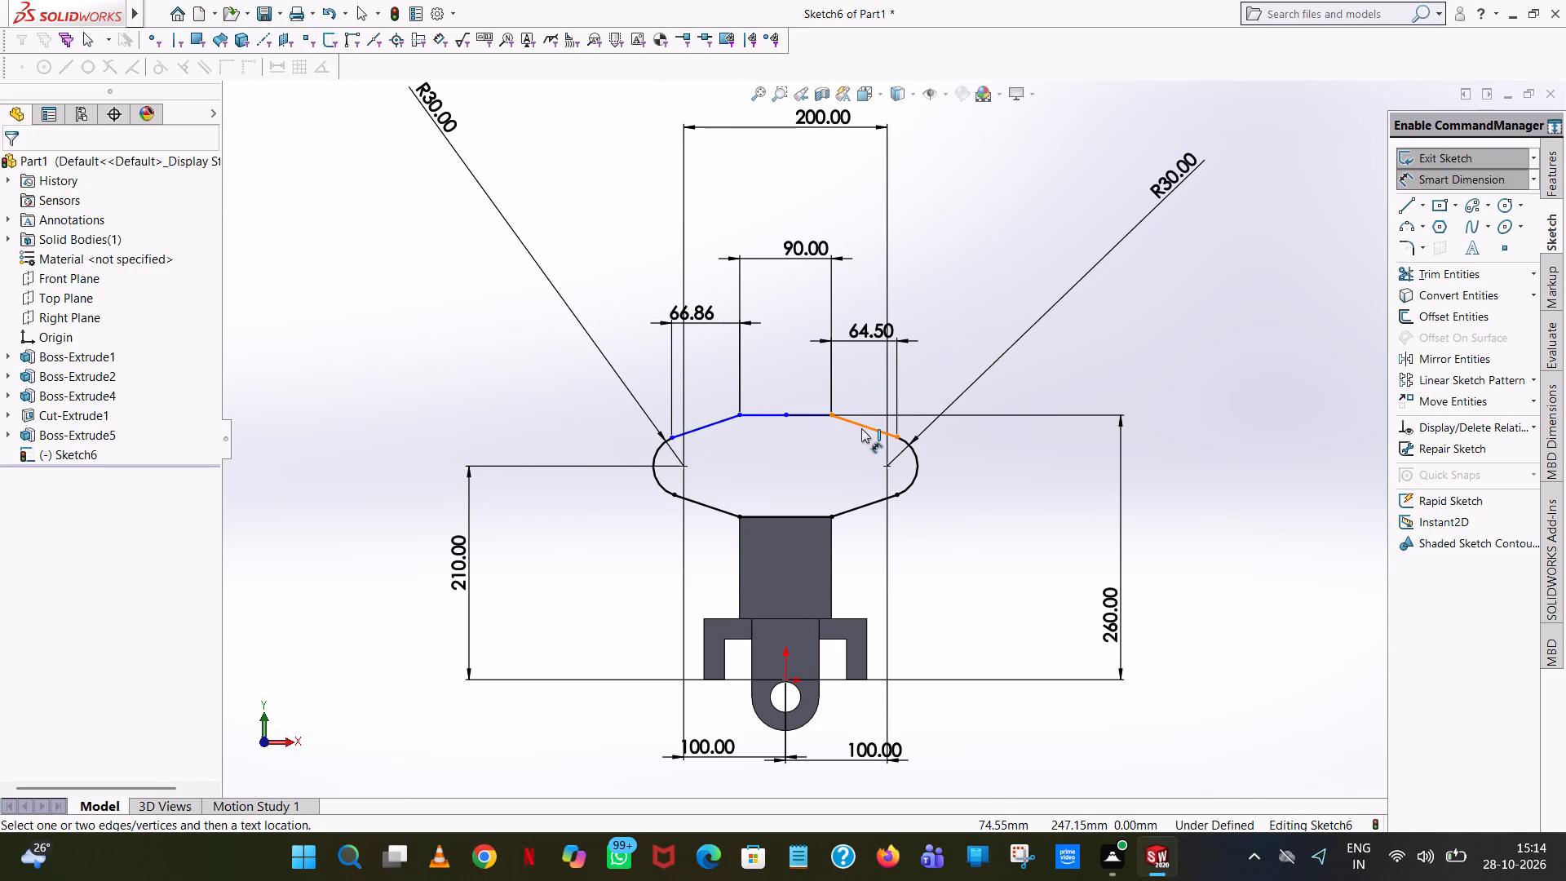
Dimension the true length of the head profile's upper-right sloped line with an aligned dimension.
click(861, 428)
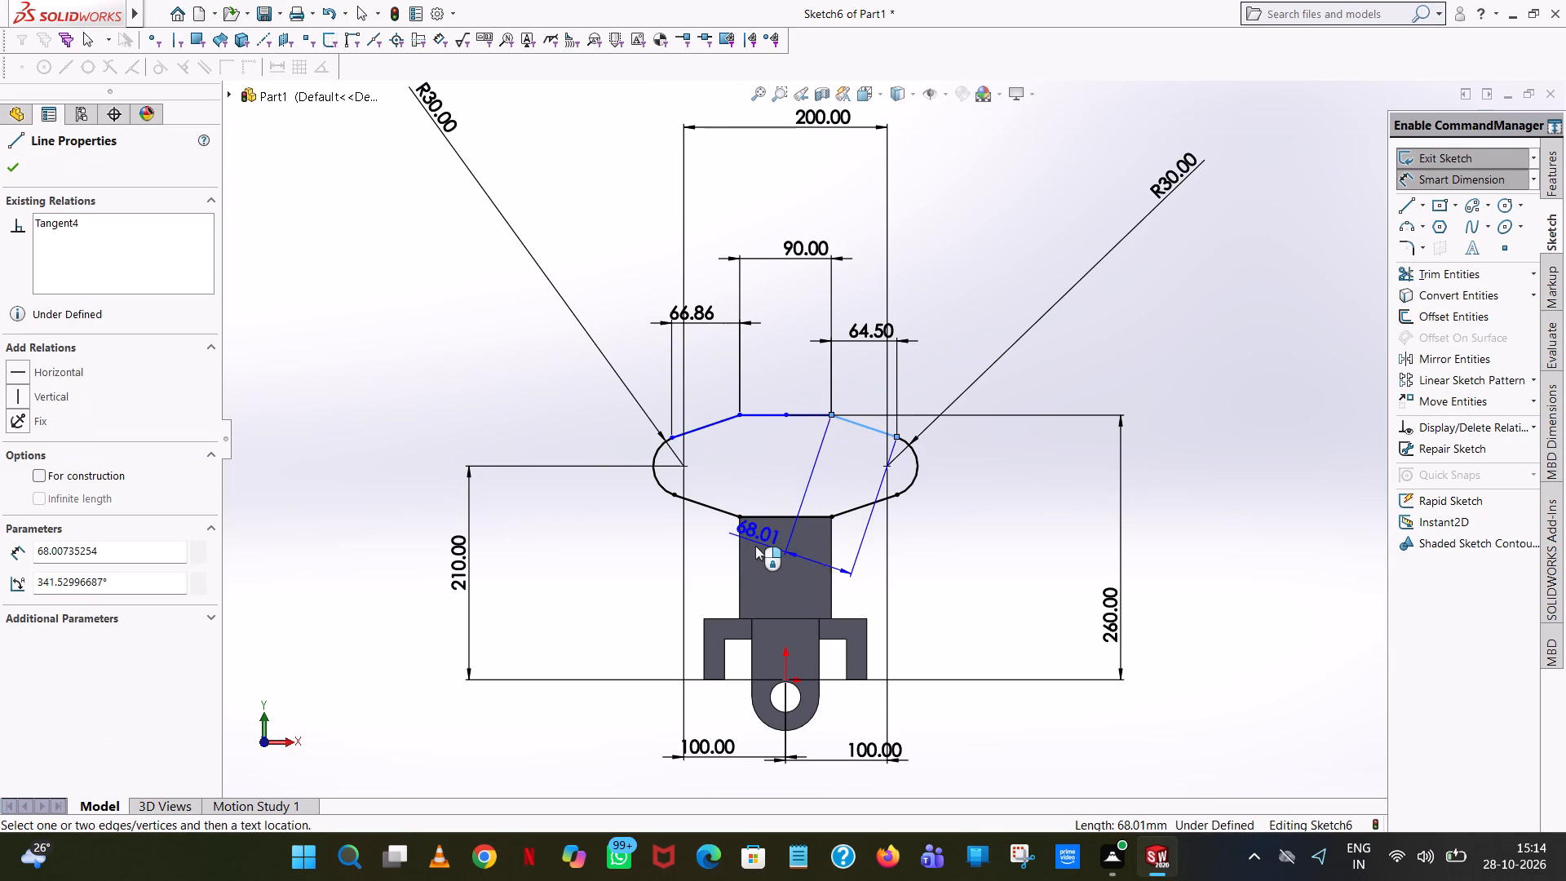
click(979, 286)
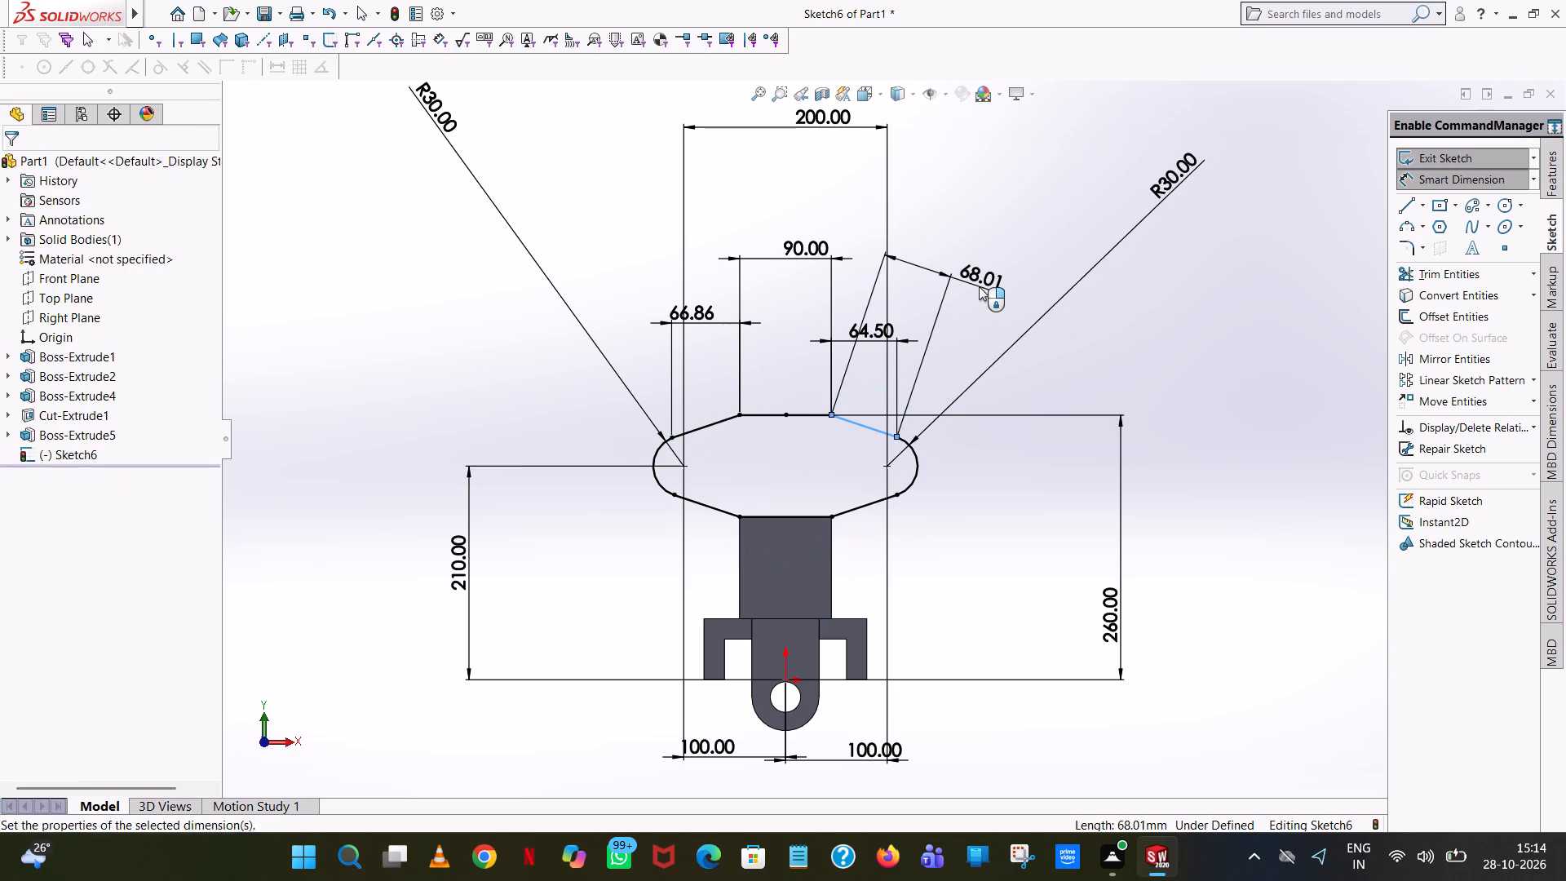
click(907, 265)
click(1038, 214)
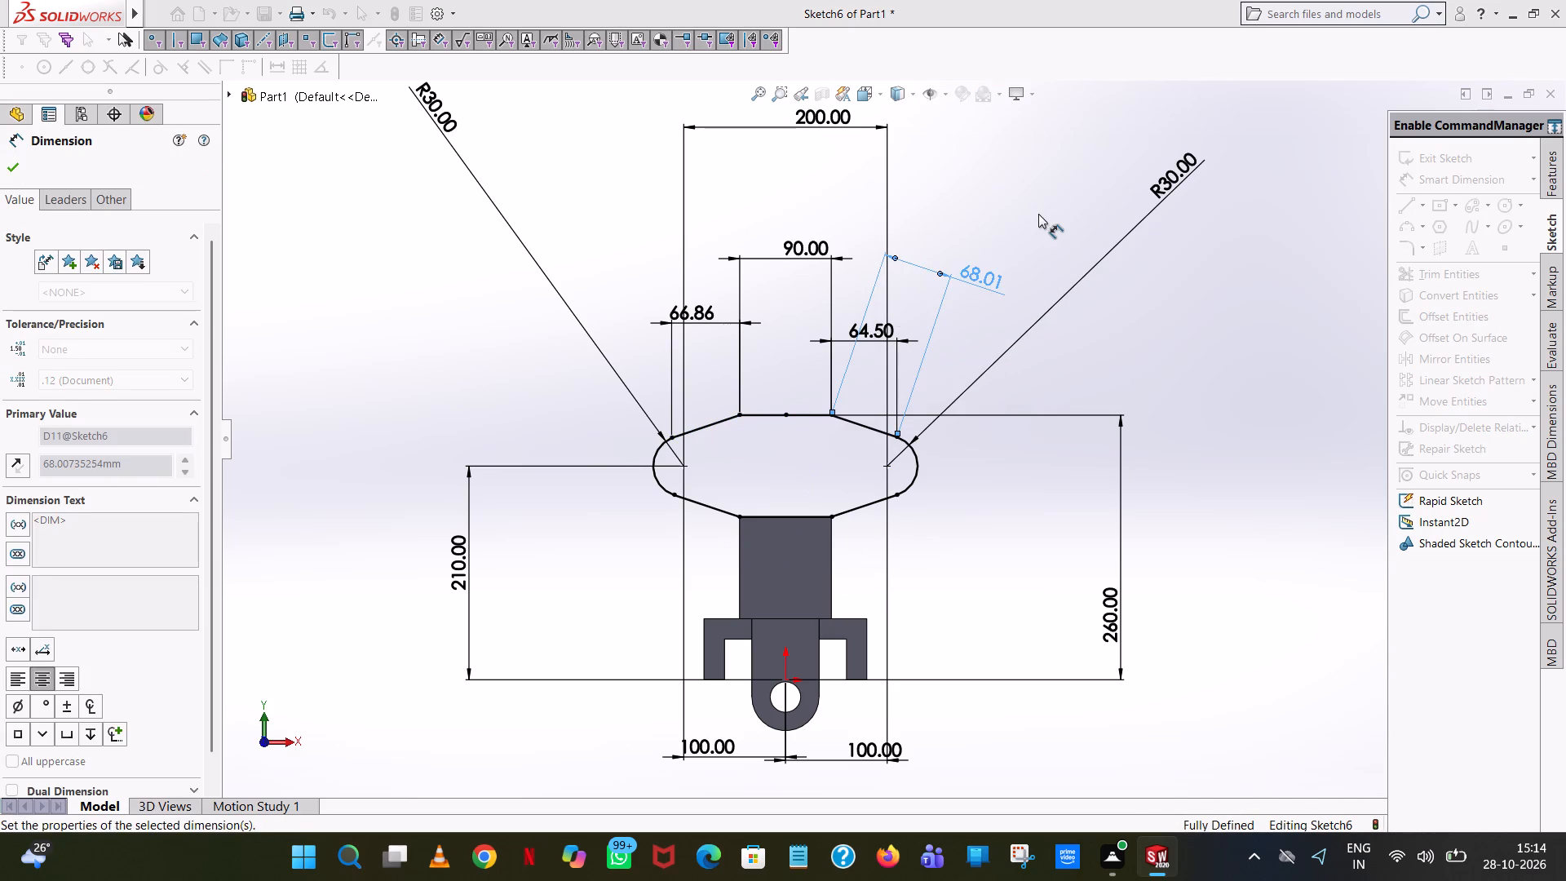
Extrude the head profile as a blind 20 mm boss in the reversed direction, merged with the upright.
click(1559, 170)
click(1458, 162)
middle_drag(1232, 215, 1218, 221)
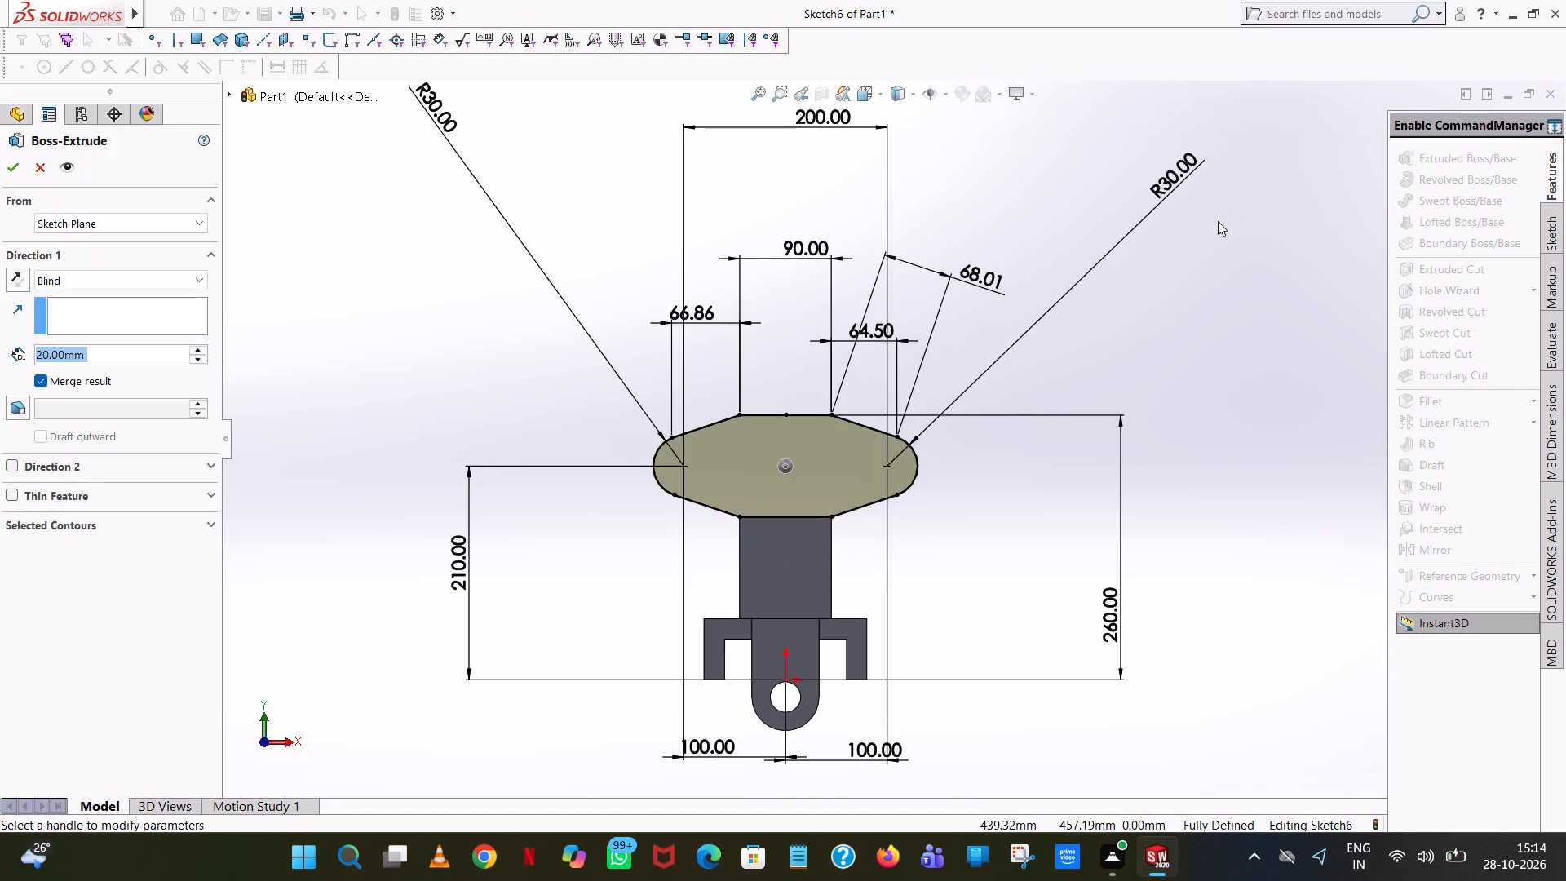
middle_drag(1218, 221, 1086, 217)
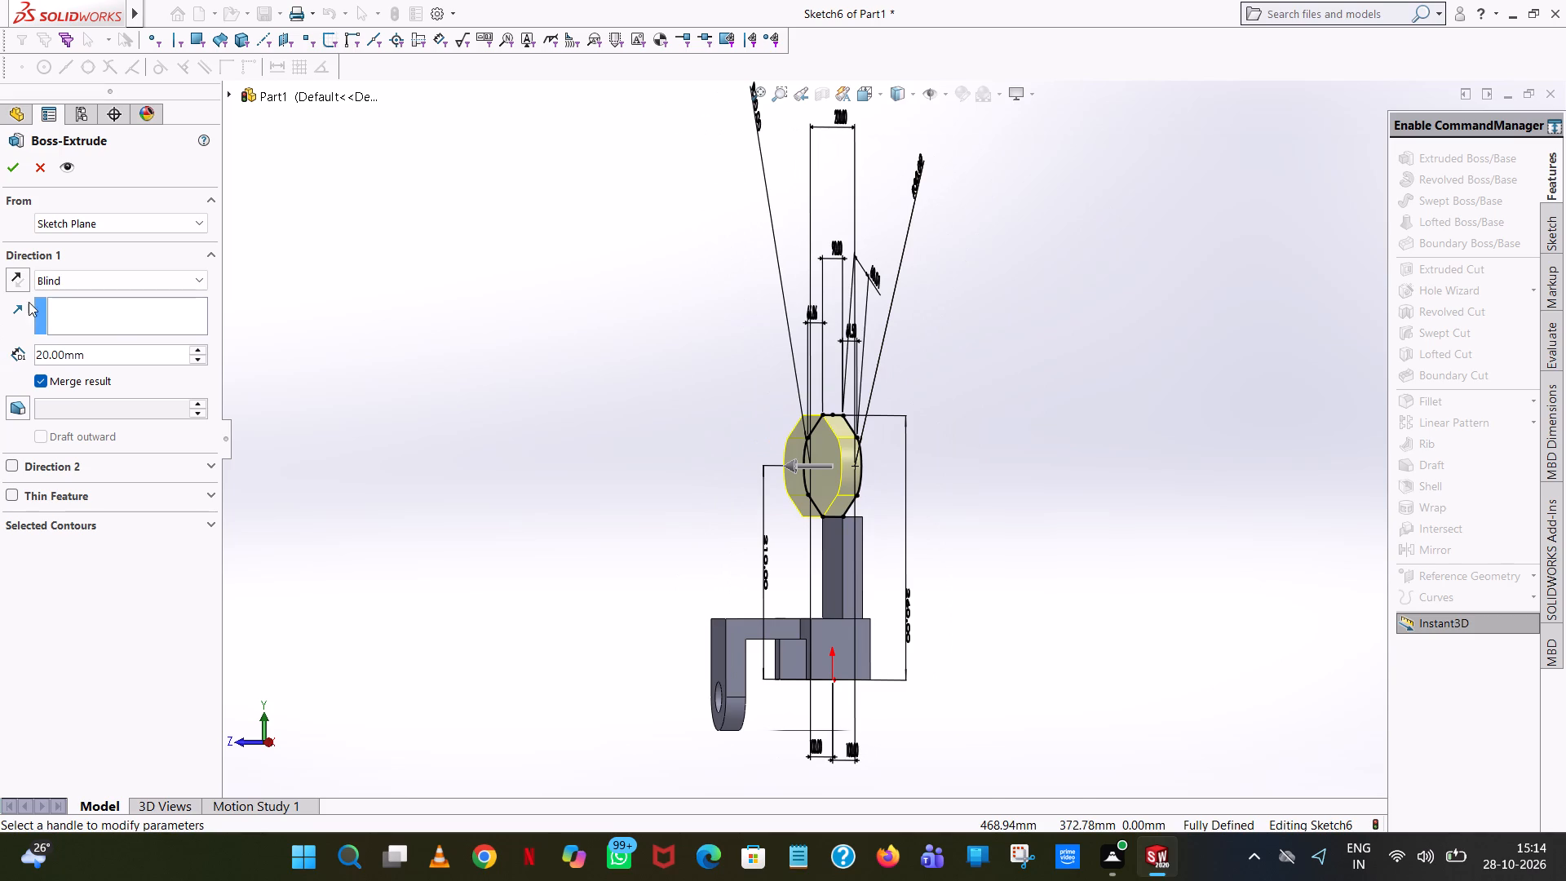
click(17, 282)
click(15, 157)
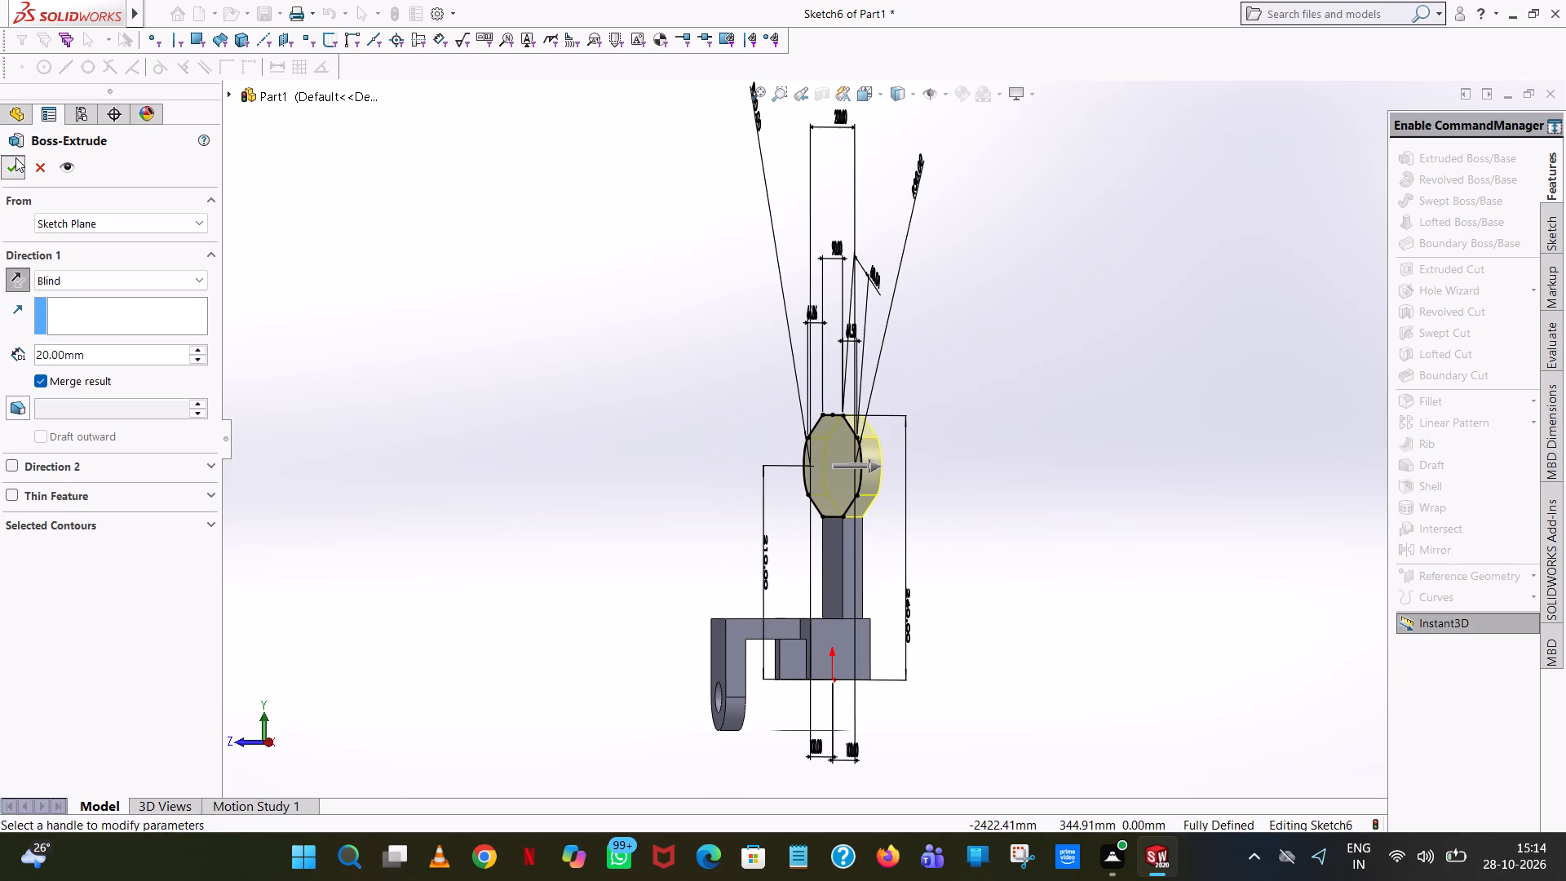
click(551, 234)
Fillet the left inner corner edge between the upright and the head with a 20 mm radius.
scroll(632, 288, up, 1)
middle_drag(632, 288, 819, 326)
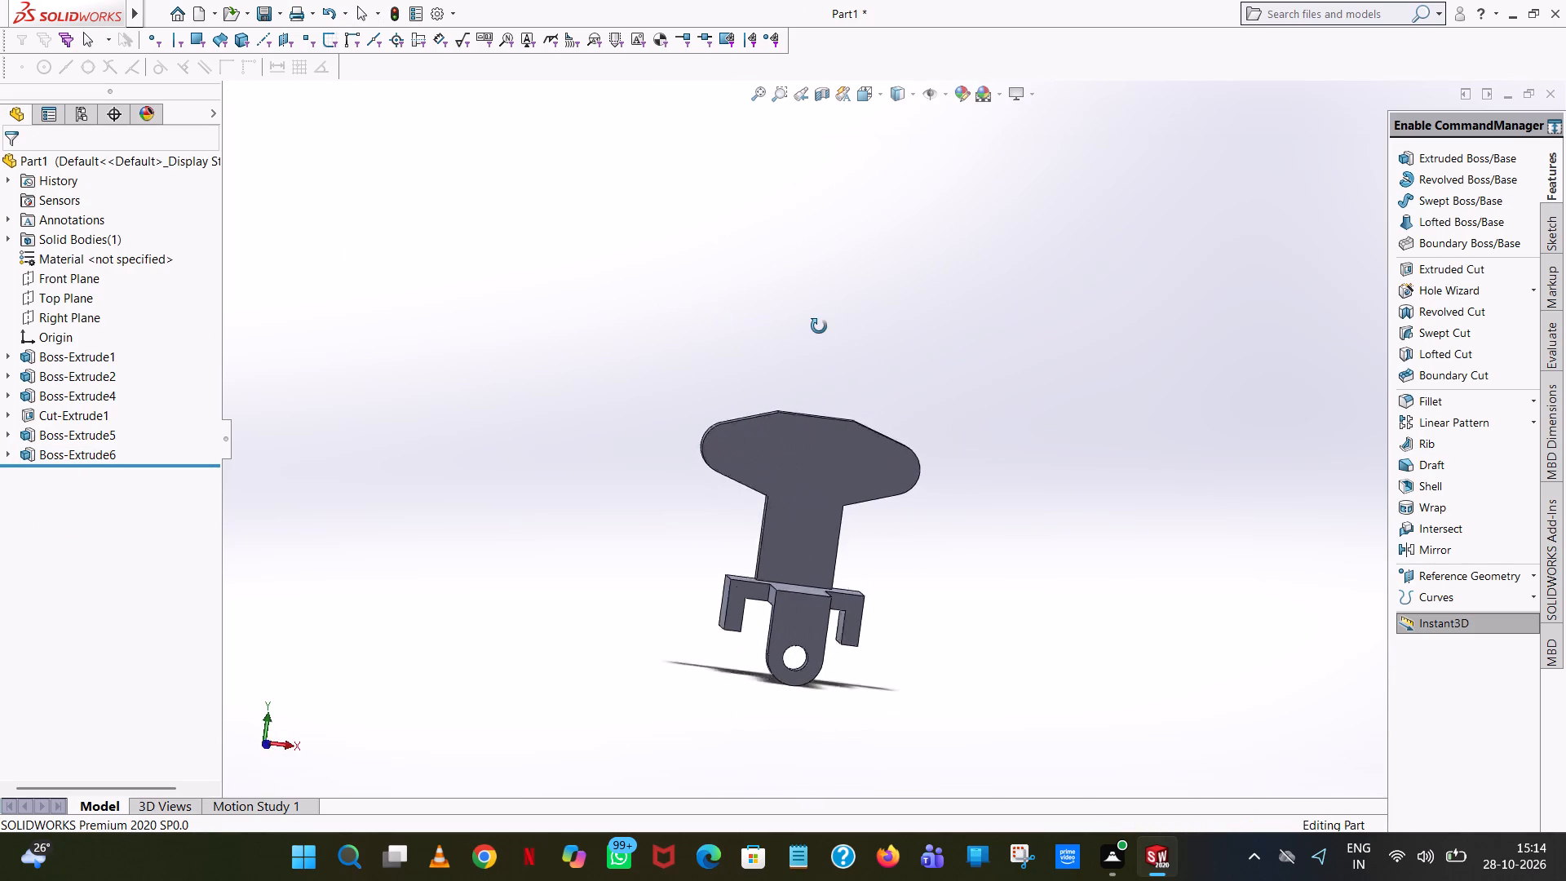
middle_drag(819, 326, 838, 325)
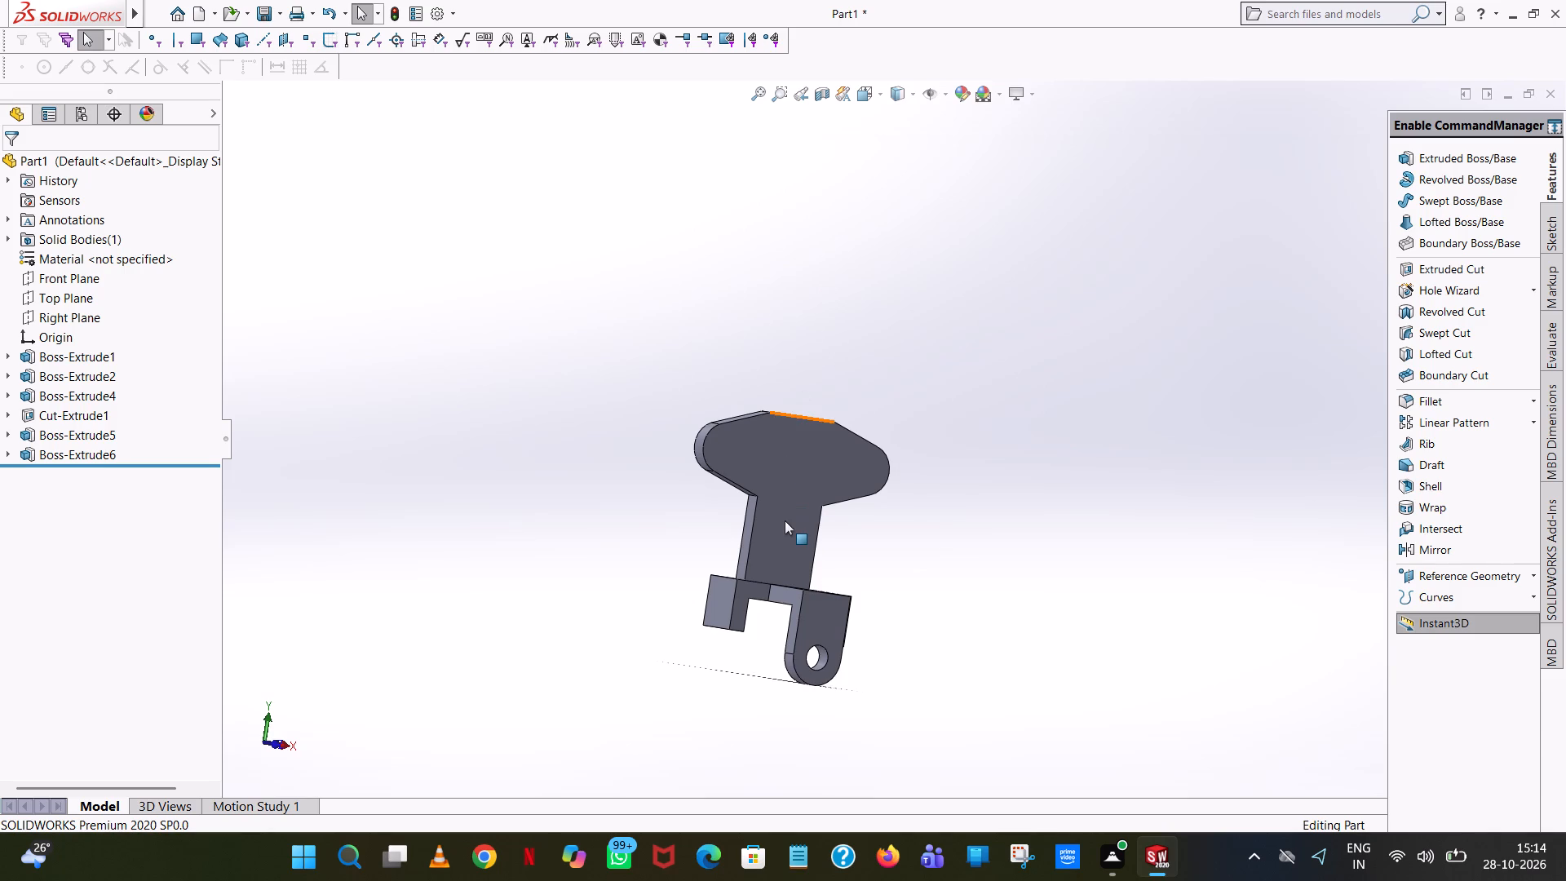
scroll(785, 520, down, 6)
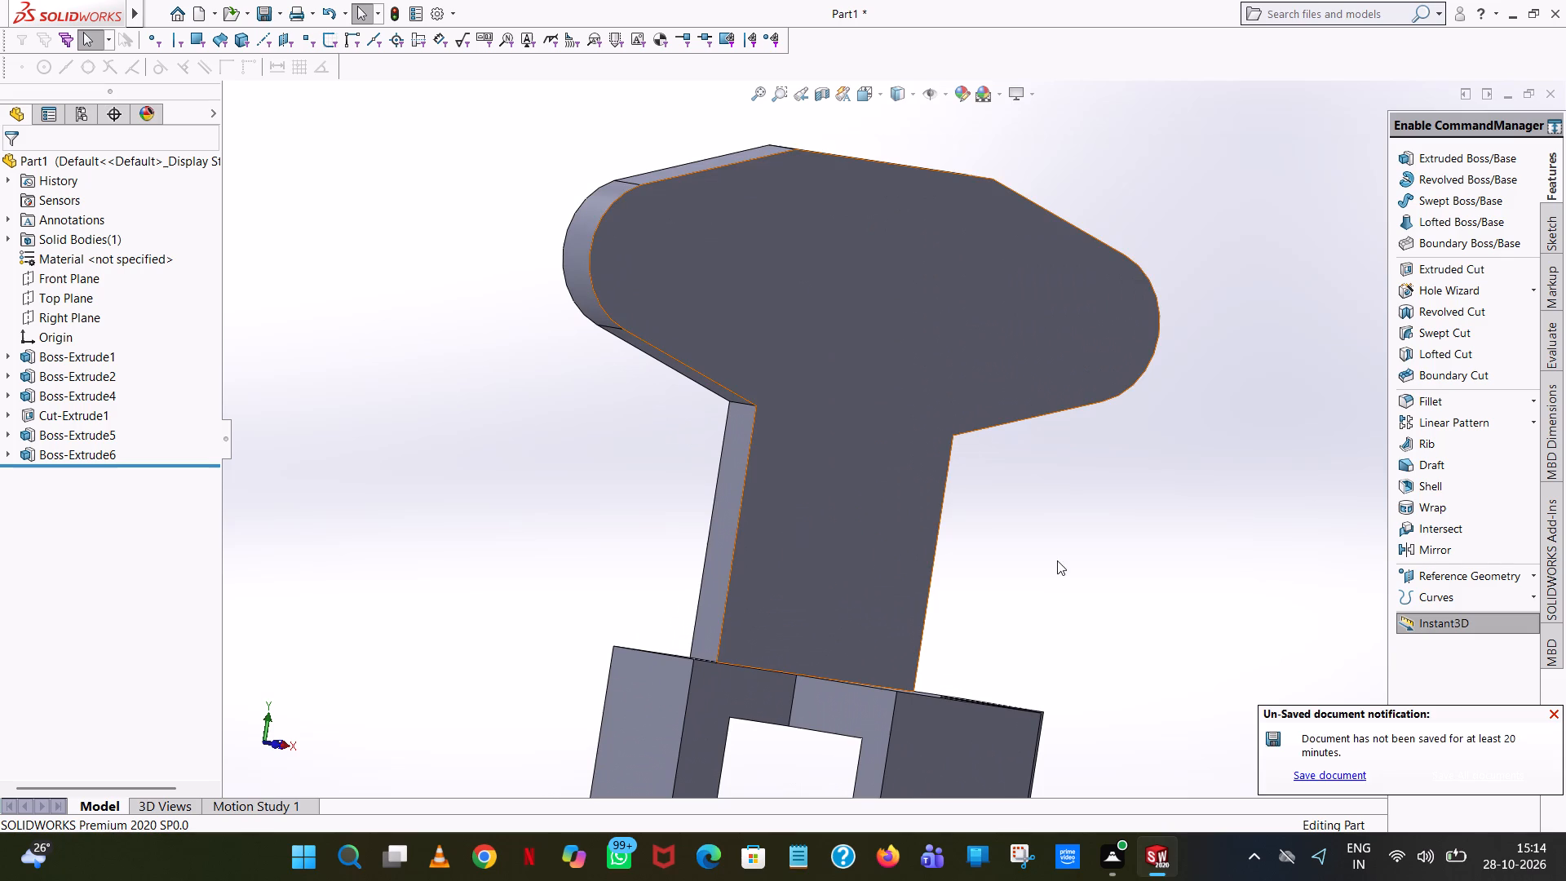
middle_click(1322, 577)
click(1458, 400)
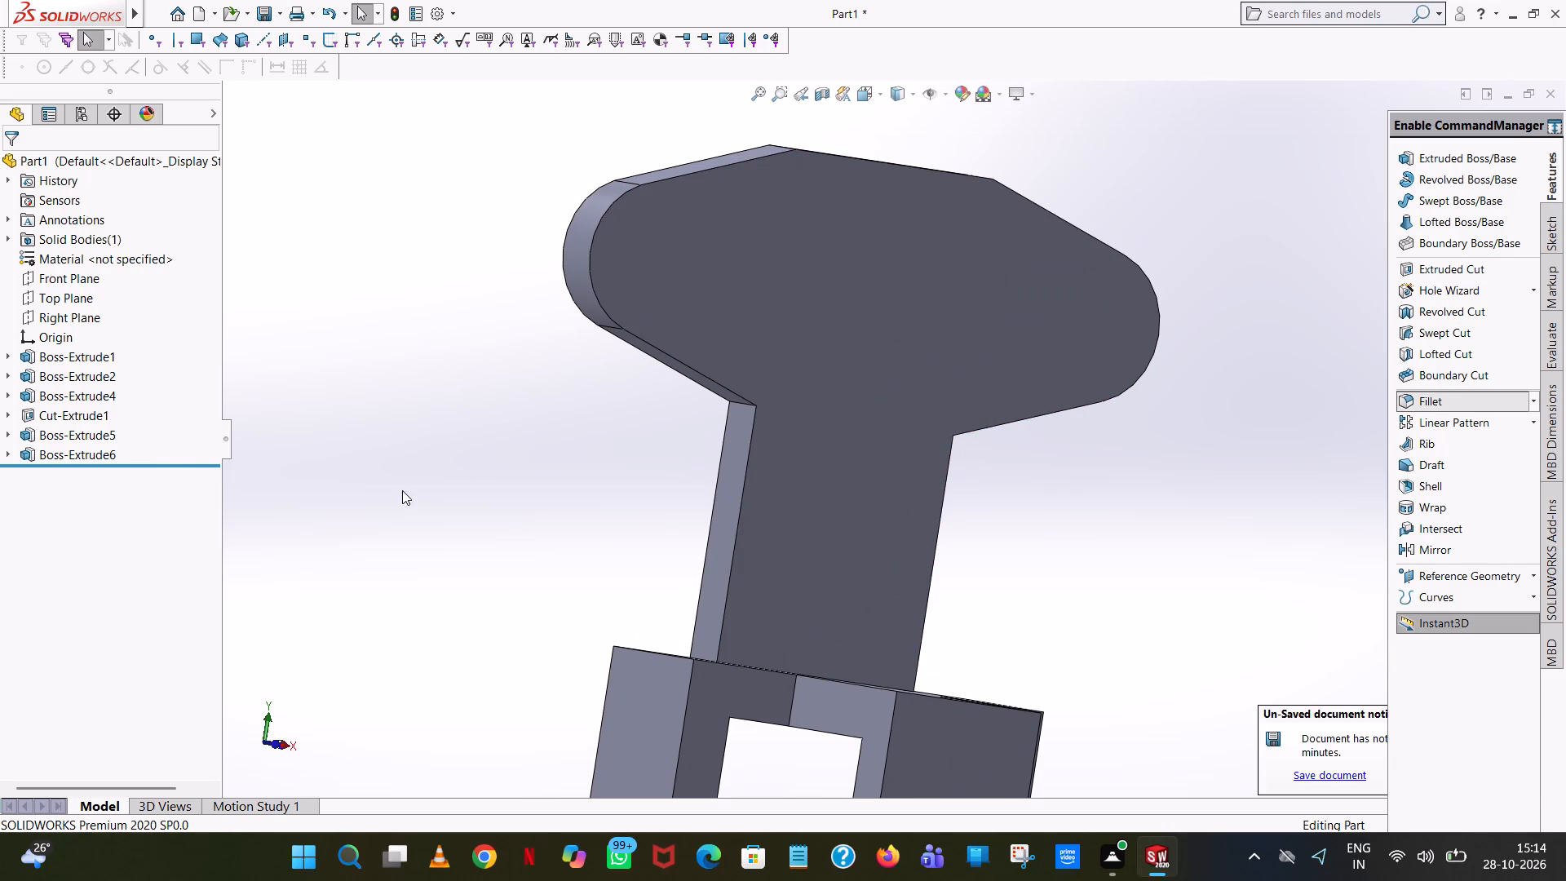
click(166, 541)
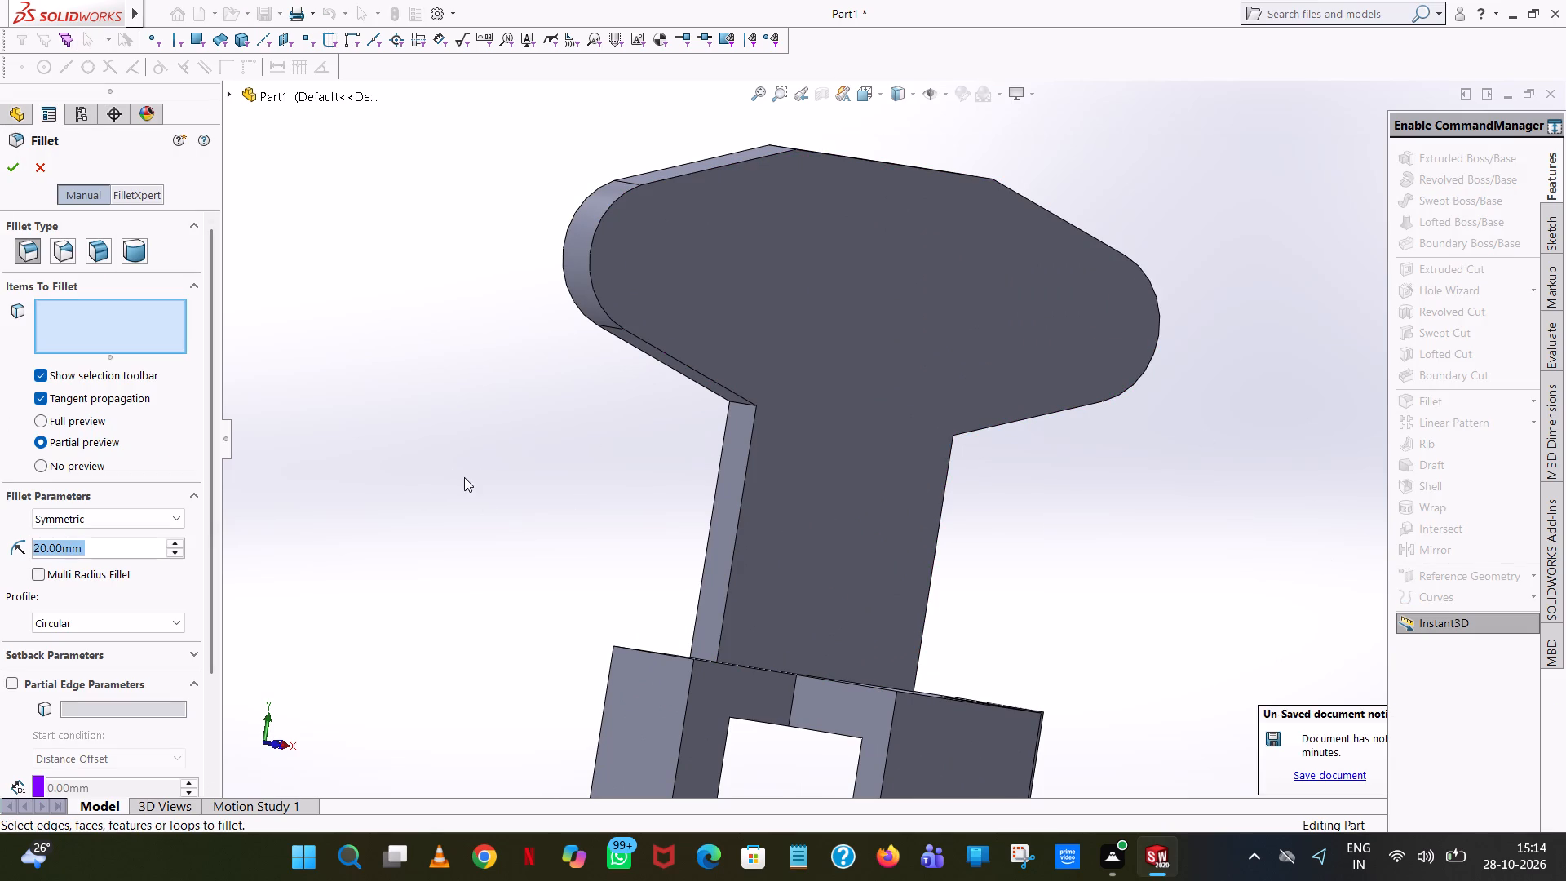
click(478, 471)
middle_drag(723, 452, 785, 383)
scroll(786, 383, up, 1)
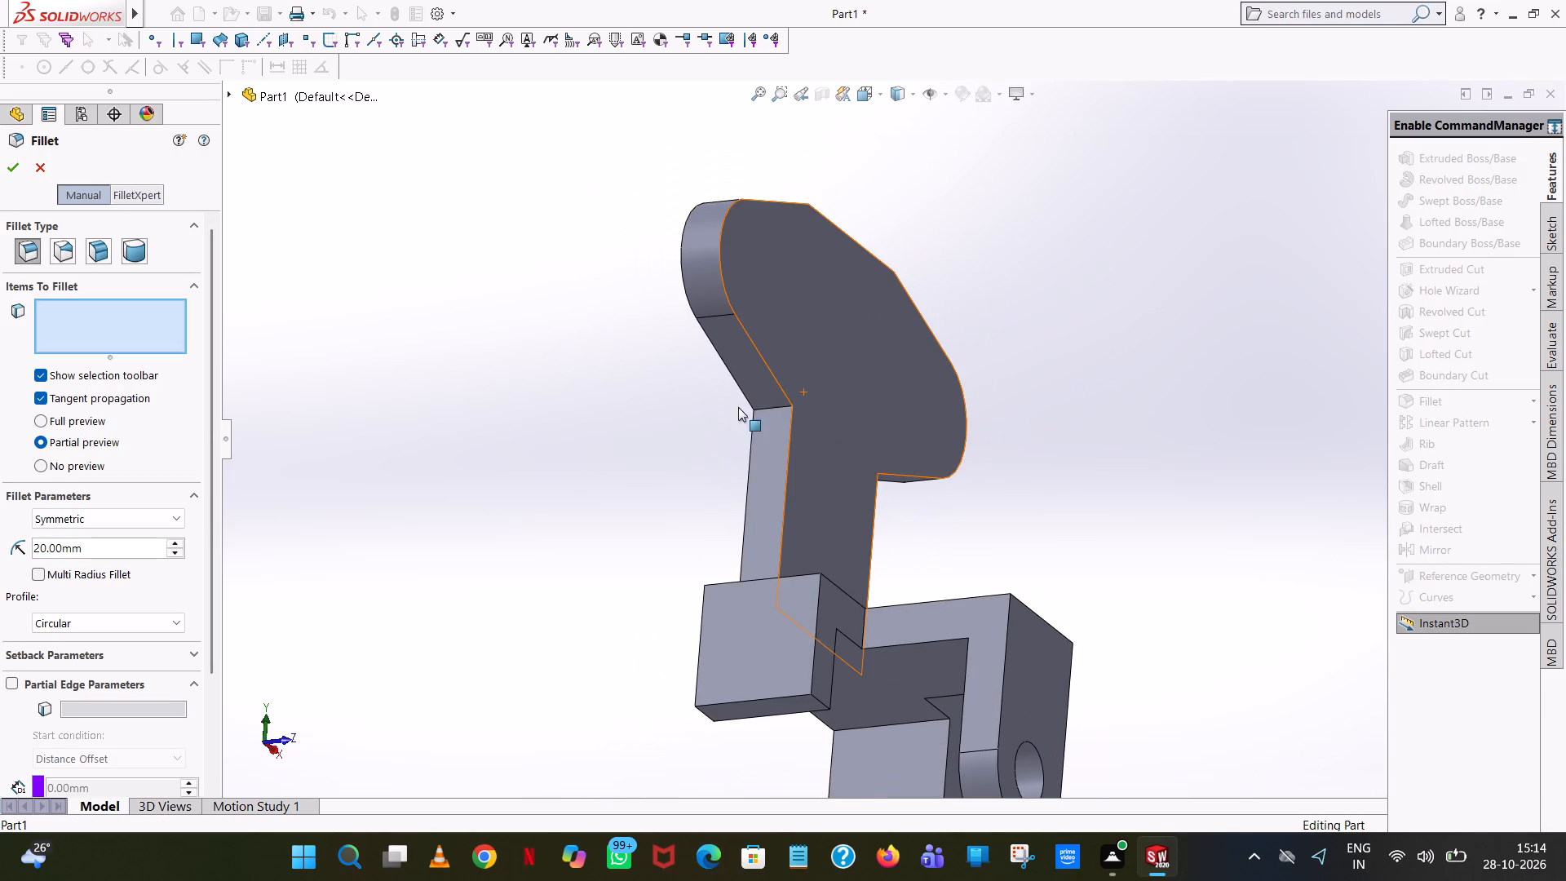
click(775, 408)
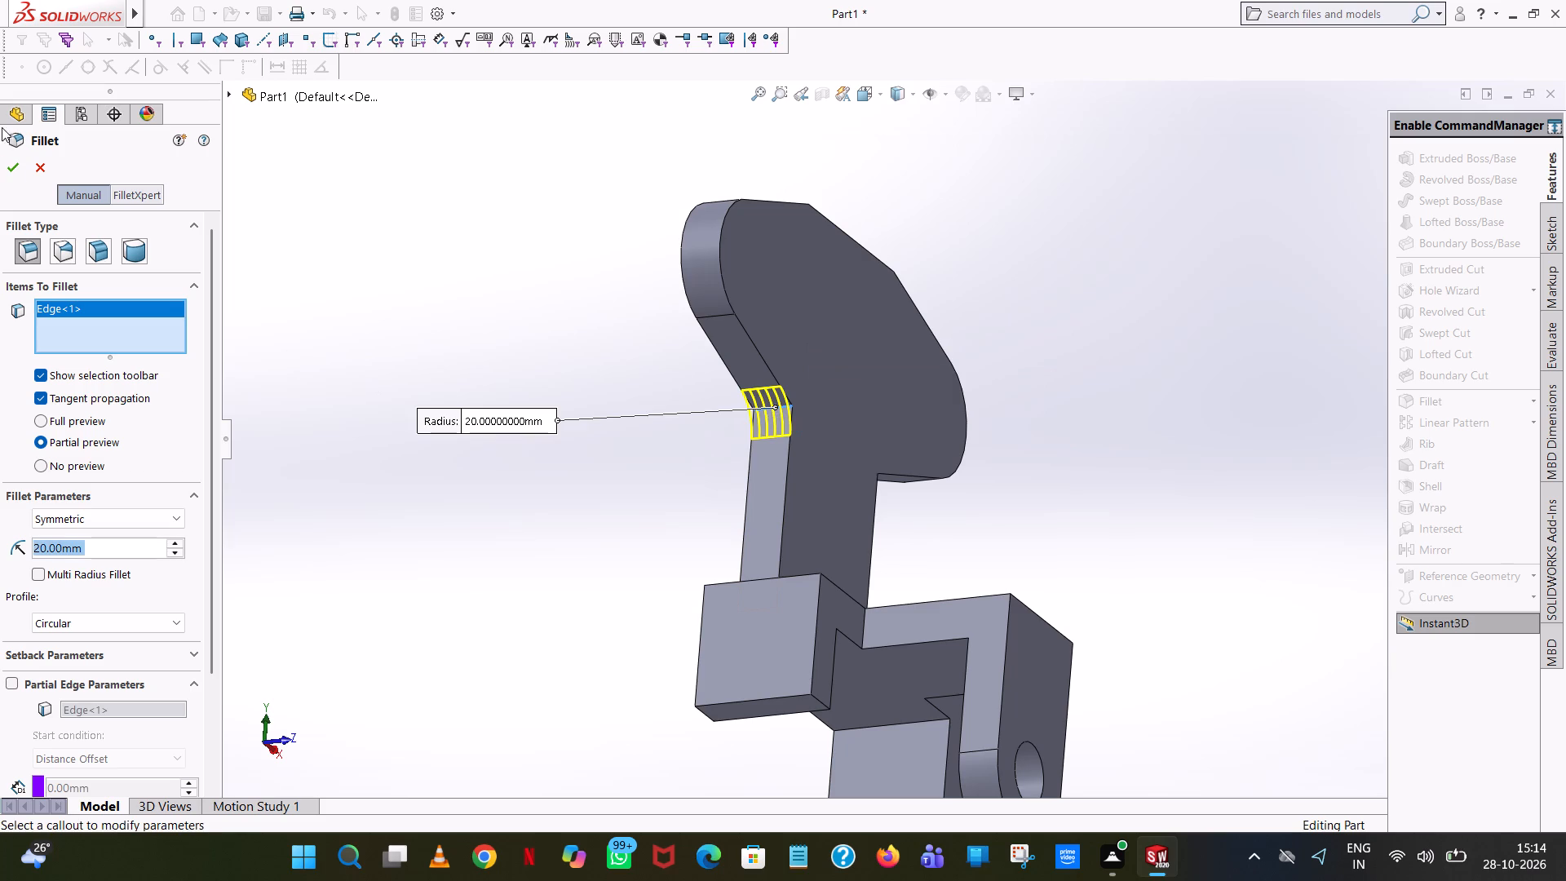
click(13, 168)
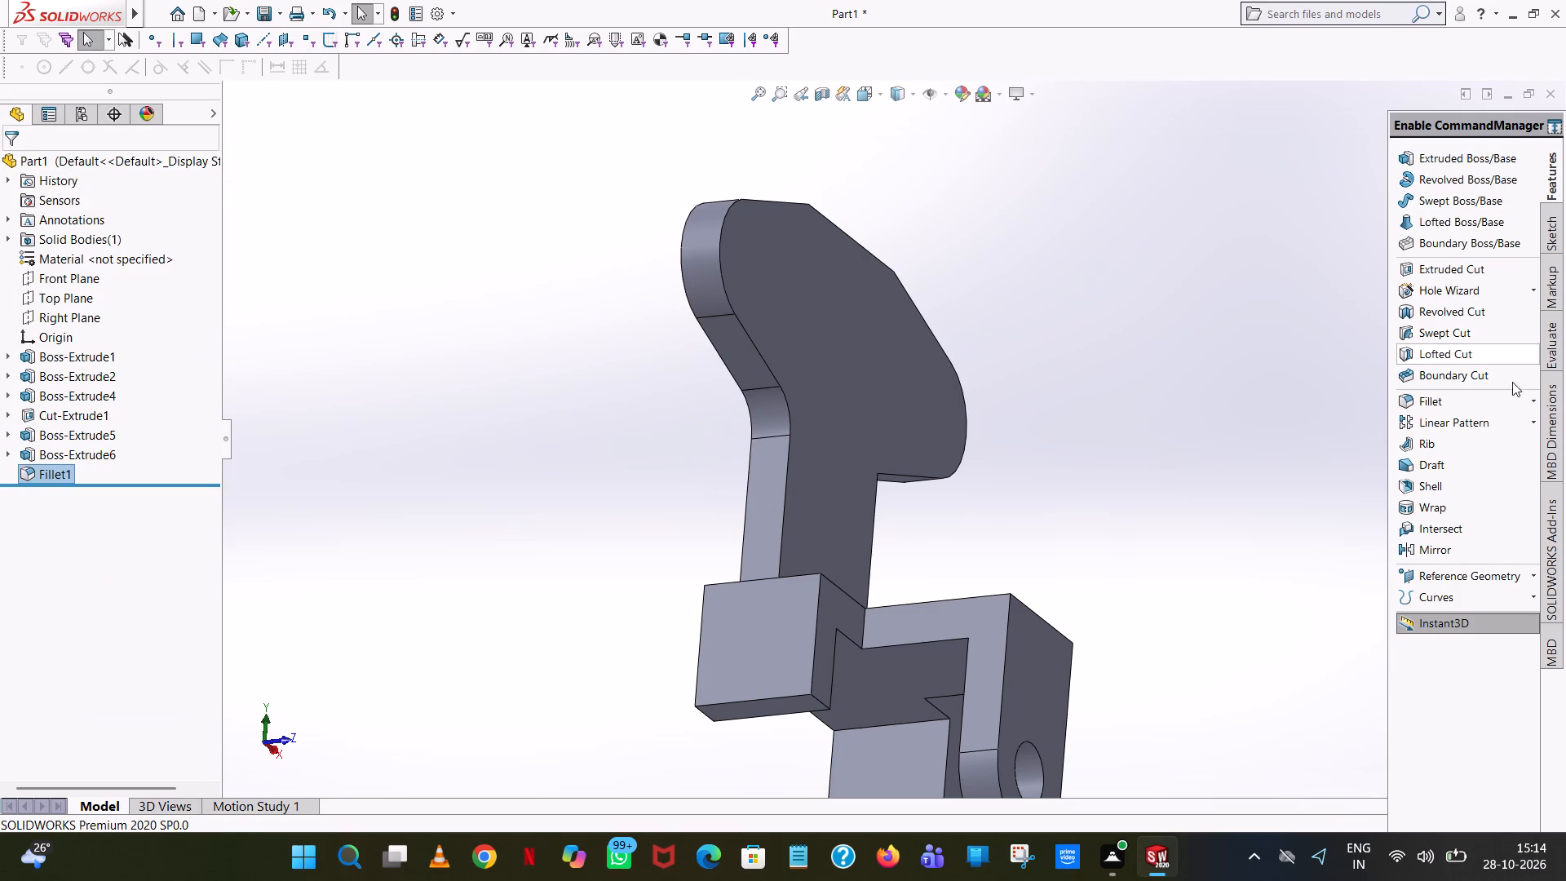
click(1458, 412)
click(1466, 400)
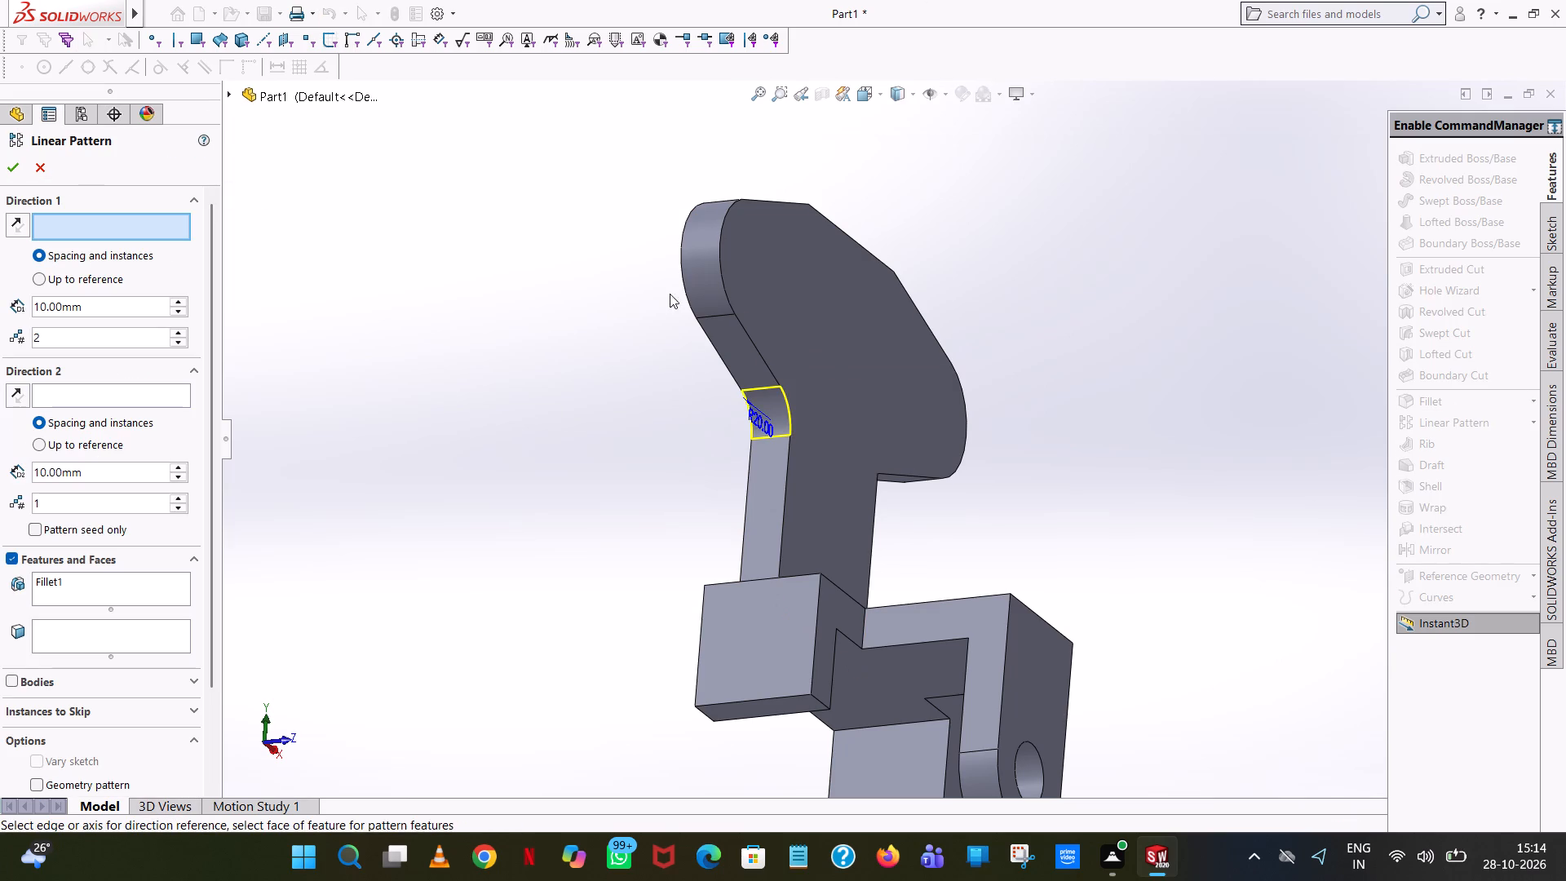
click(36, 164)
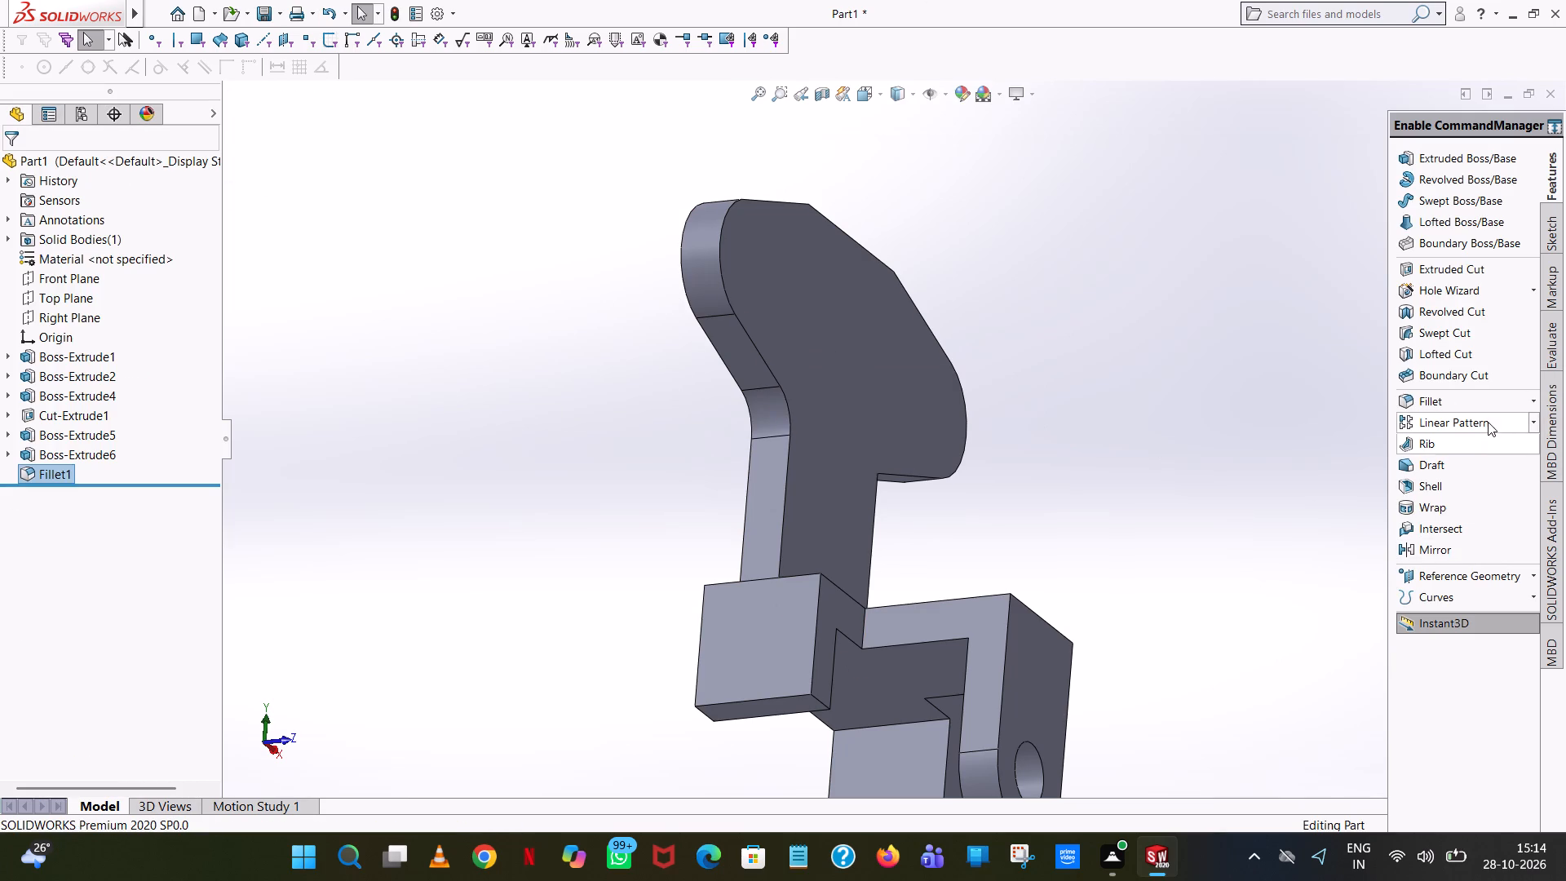
Fillet the right inner corner edge between the upright and the head with a 20 mm radius.
click(1471, 404)
middle_drag(1062, 366, 938, 267)
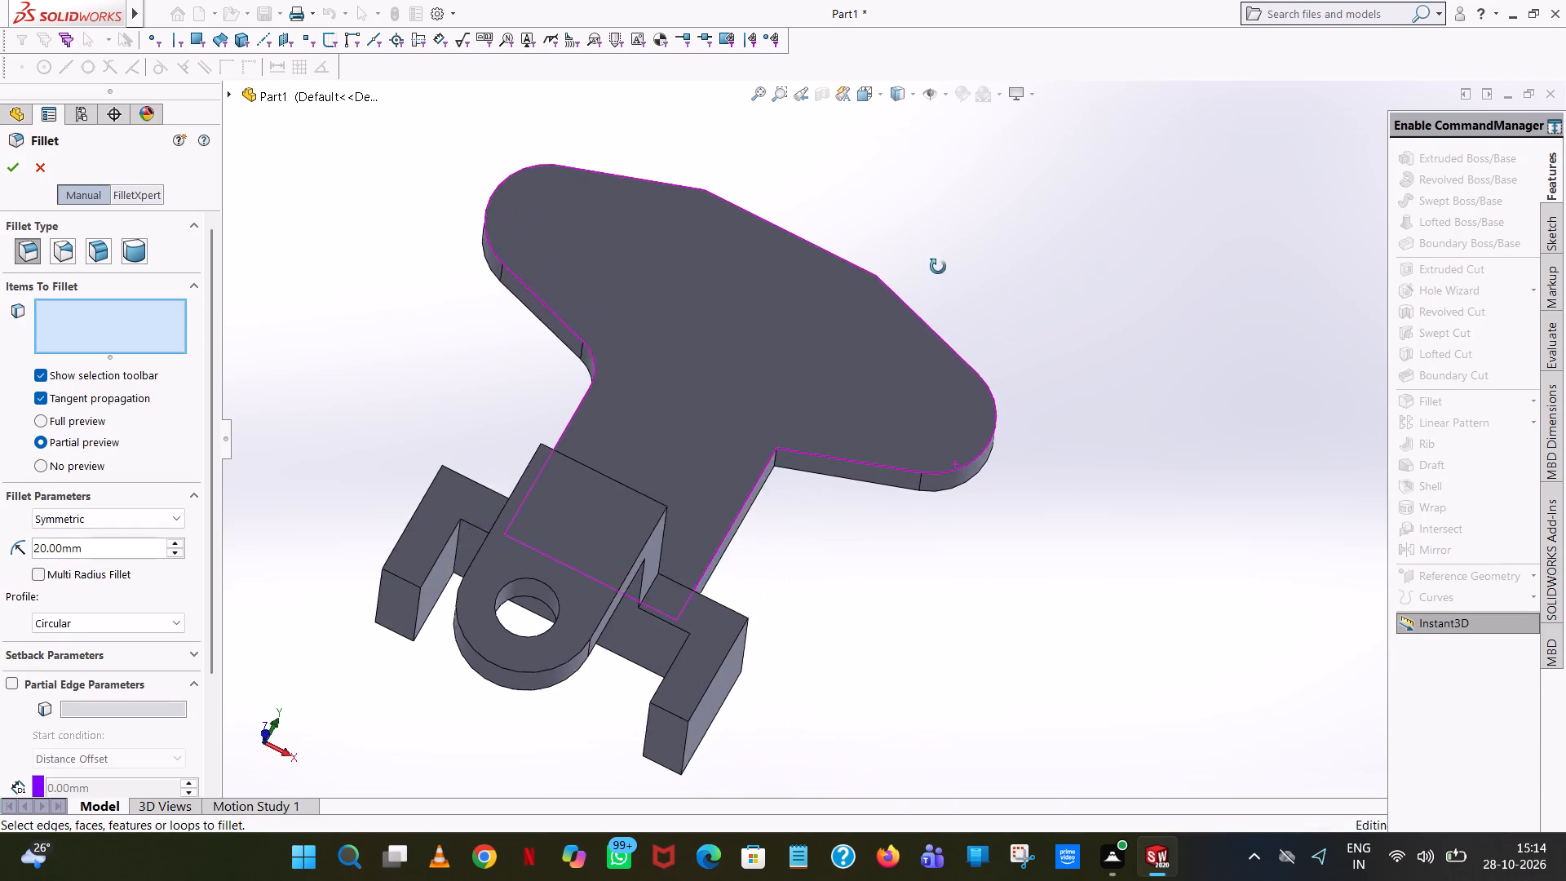
middle_drag(938, 267, 933, 257)
scroll(840, 541, down, 2)
middle_drag(827, 516, 768, 333)
scroll(777, 337, up, 1)
scroll(774, 416, down, 3)
click(813, 430)
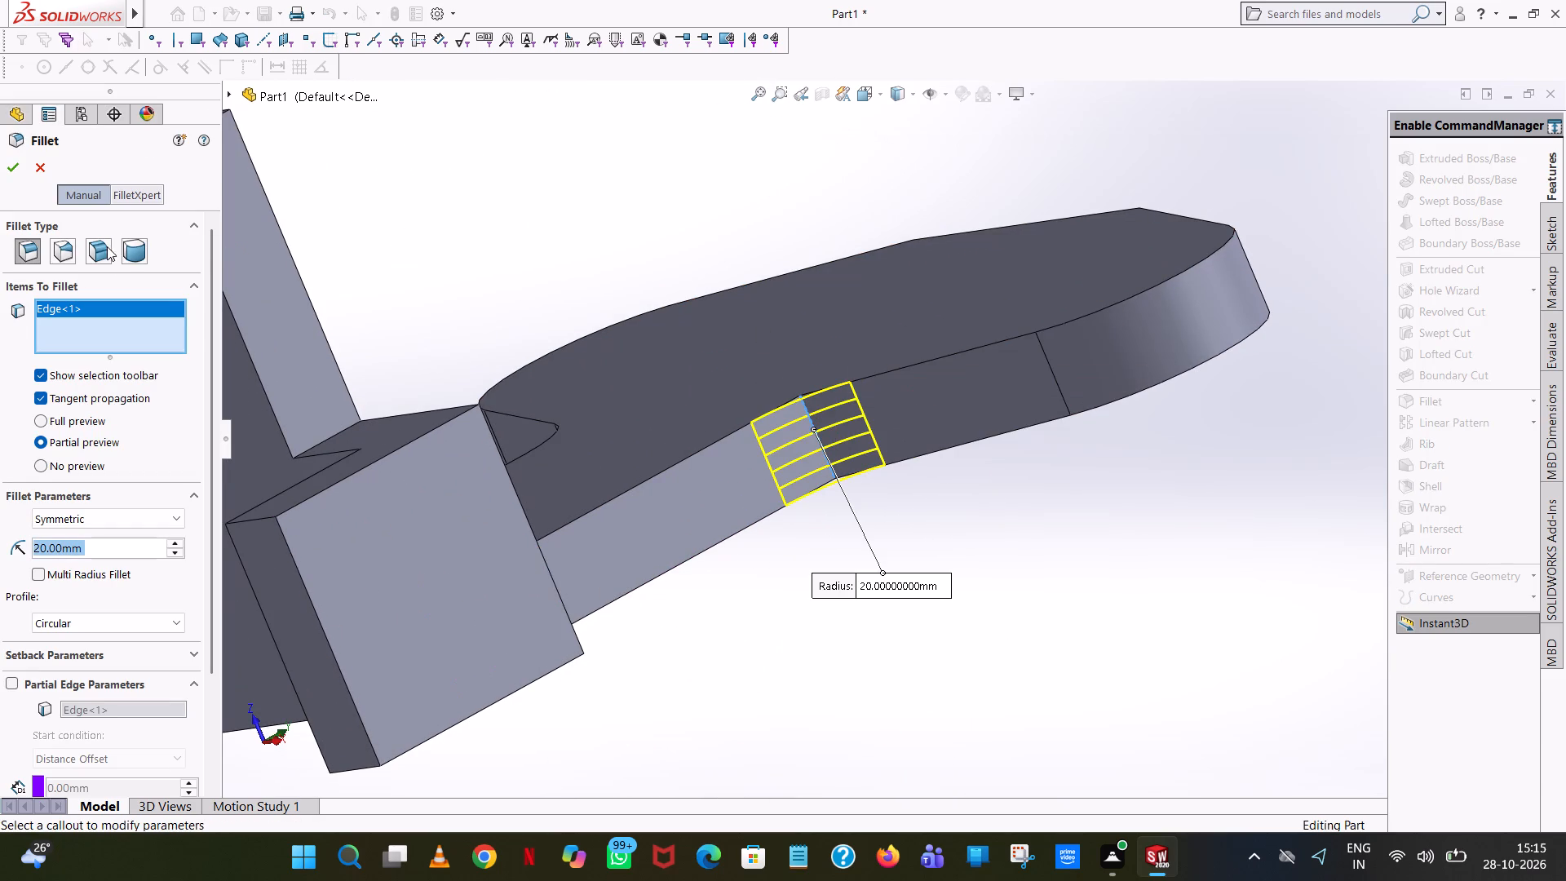
click(21, 168)
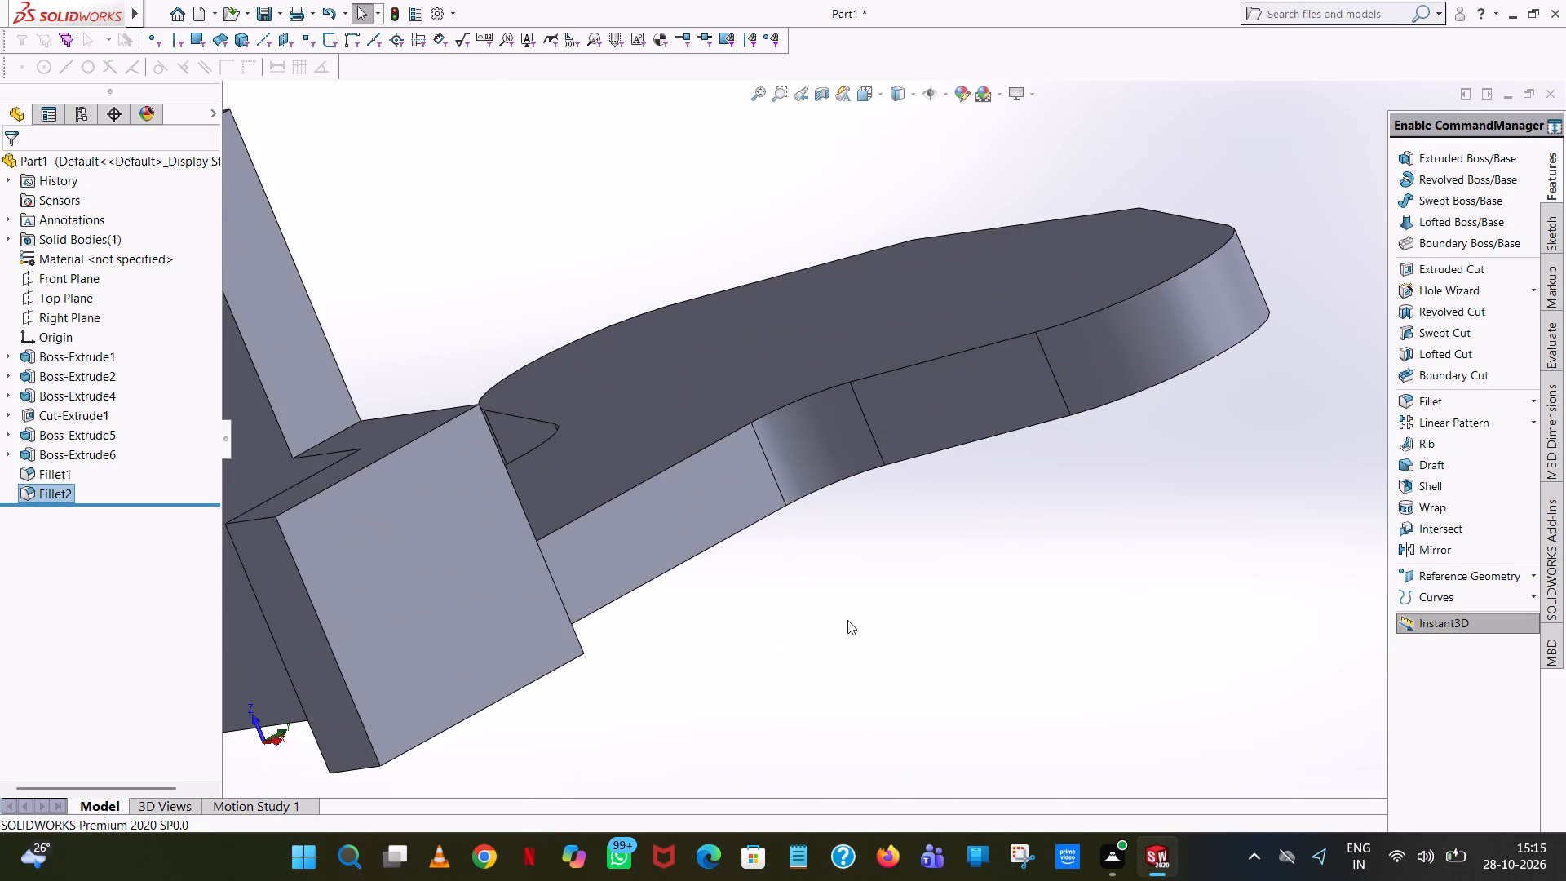
Fillet the right corner edge between the upright's side and the block's top face with a 20 mm radius.
scroll(891, 598, up, 5)
middle_drag(891, 598, 900, 786)
scroll(949, 737, up, 1)
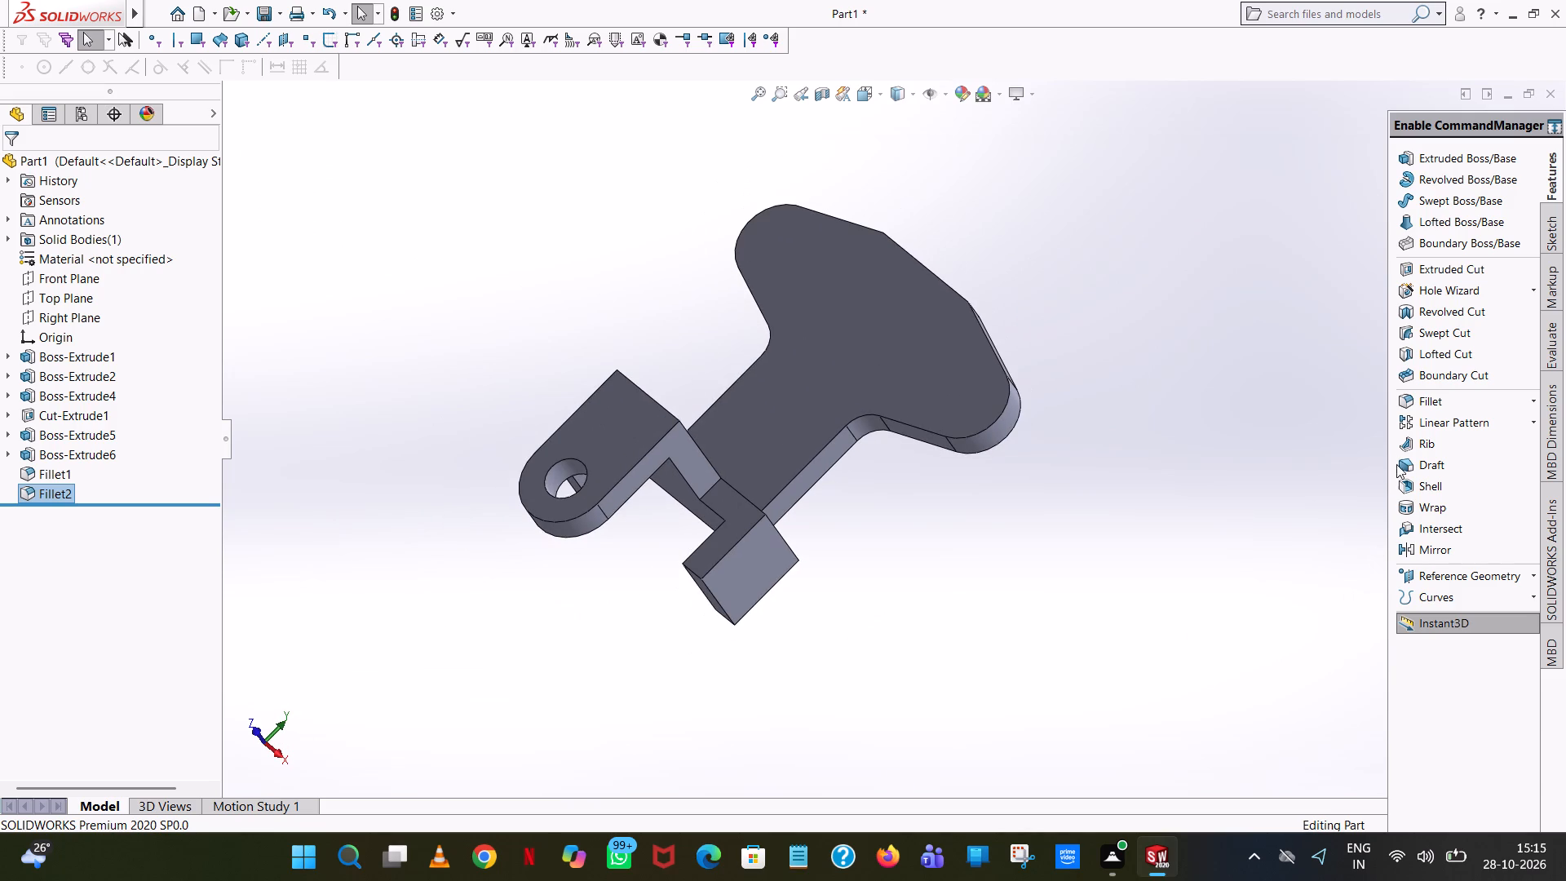
click(1441, 402)
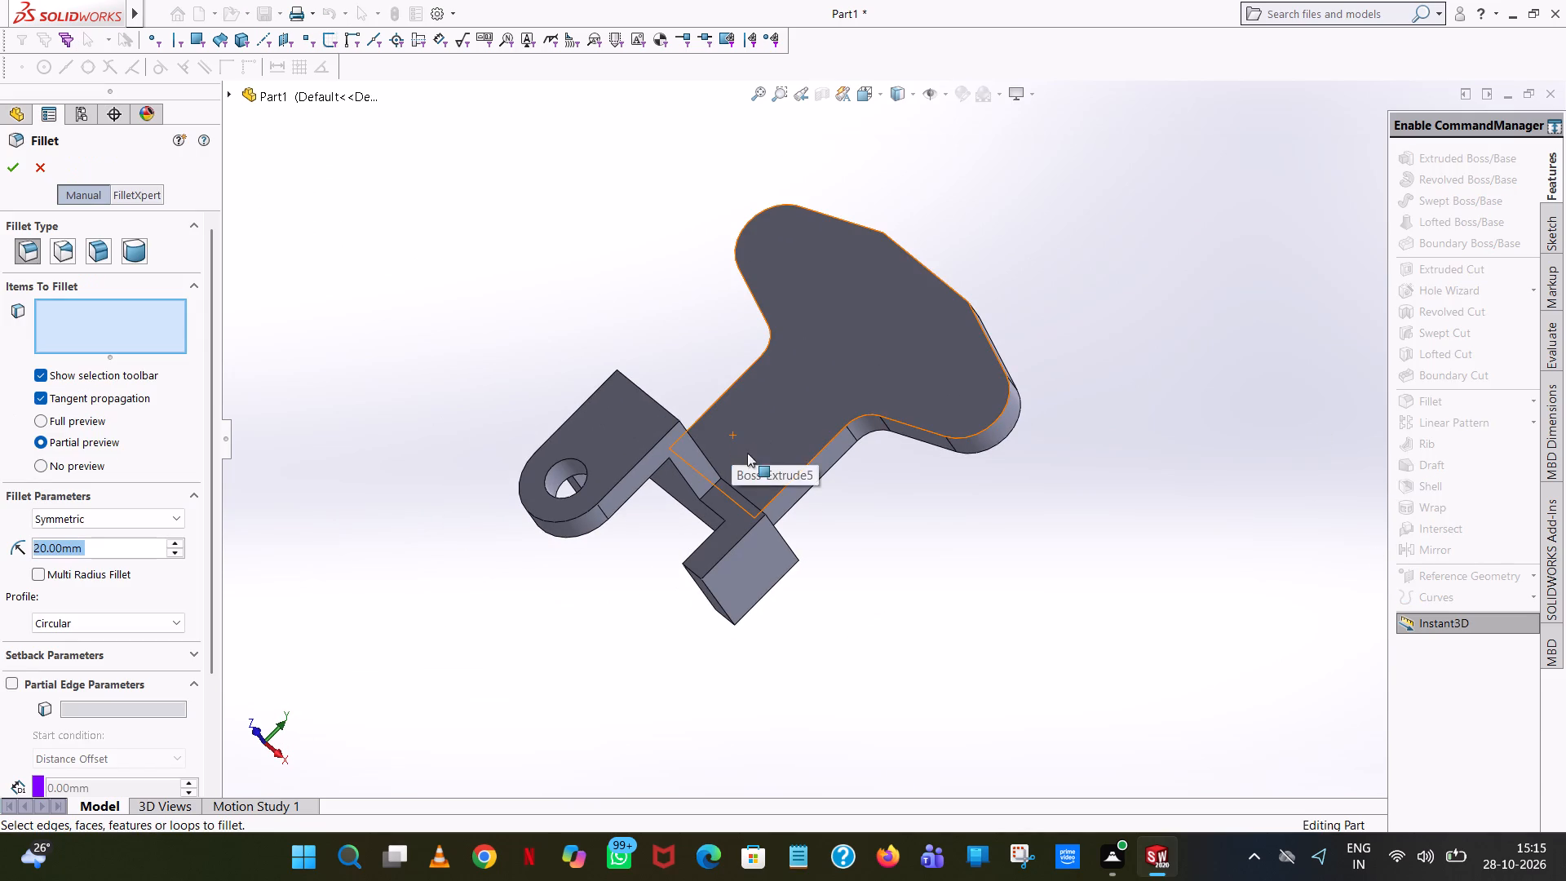
middle_drag(831, 480, 723, 587)
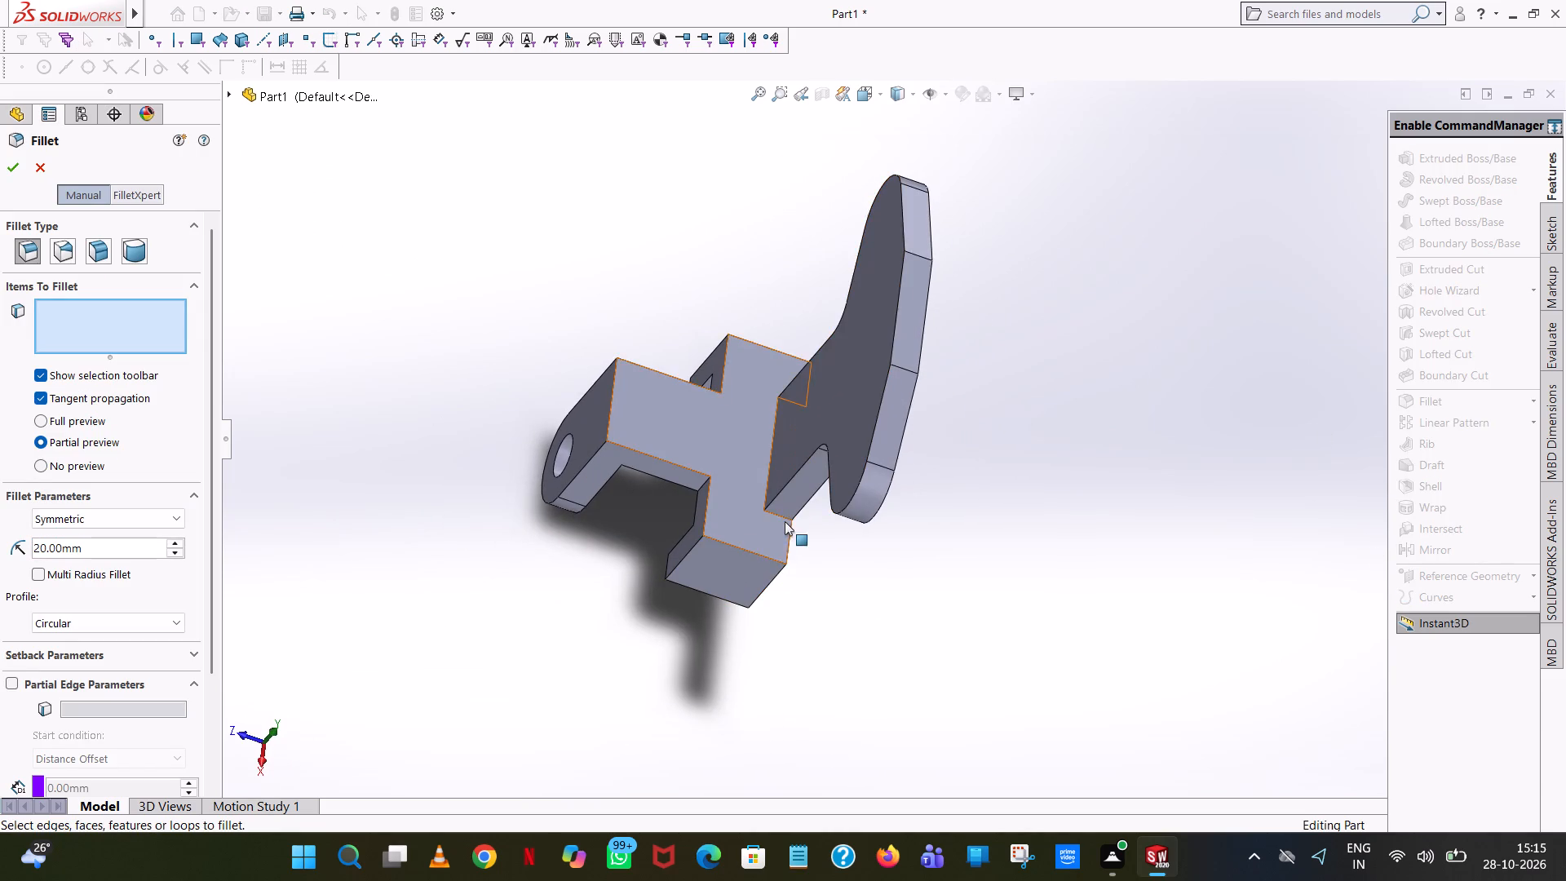
scroll(785, 521, down, 7)
click(836, 449)
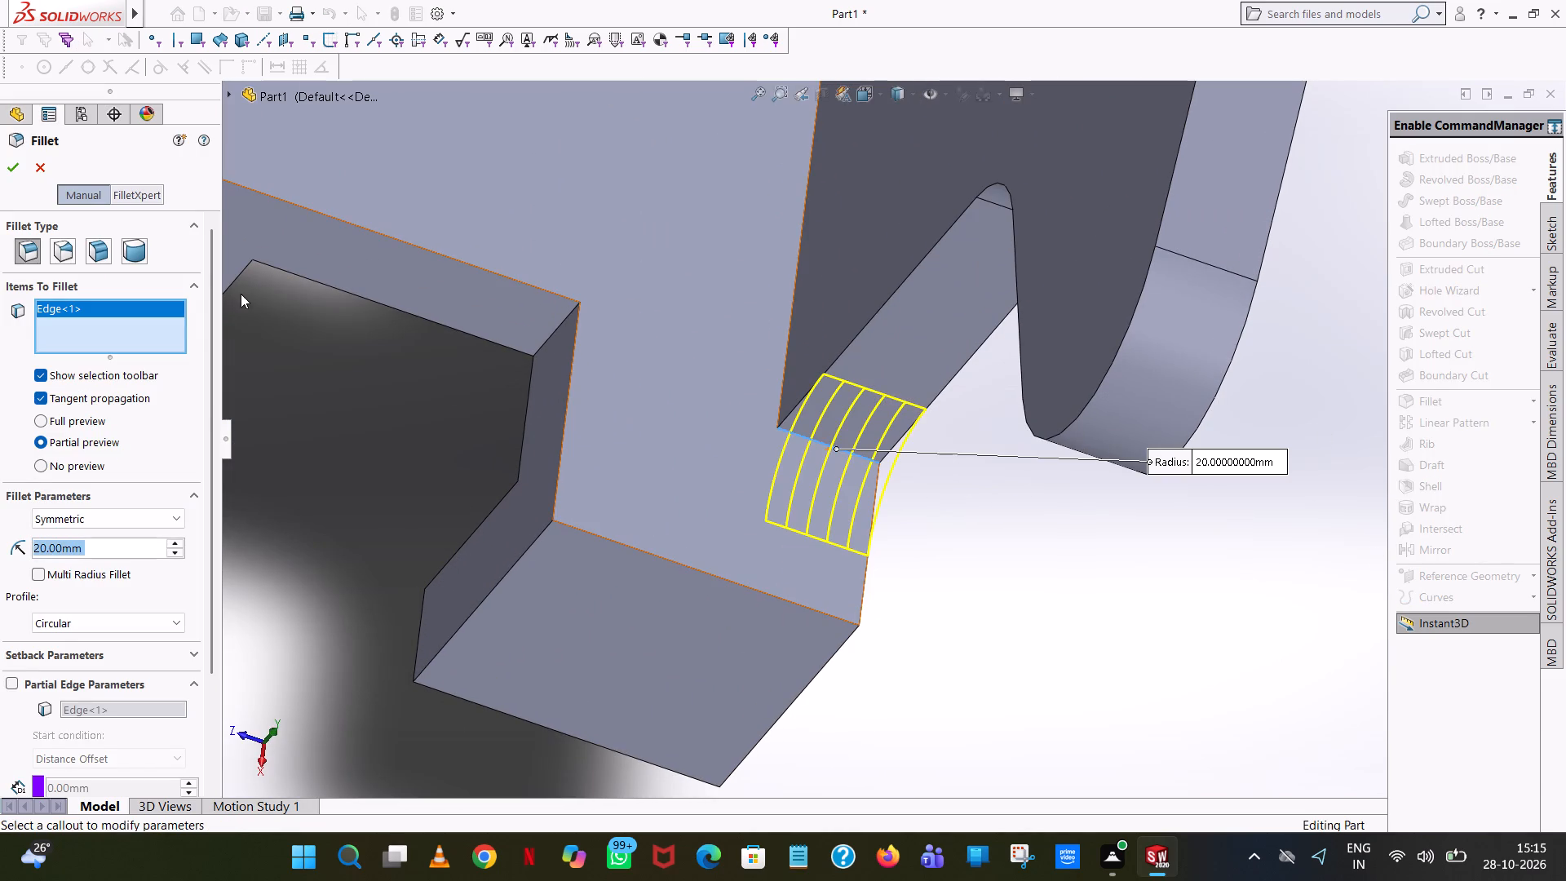
click(4, 168)
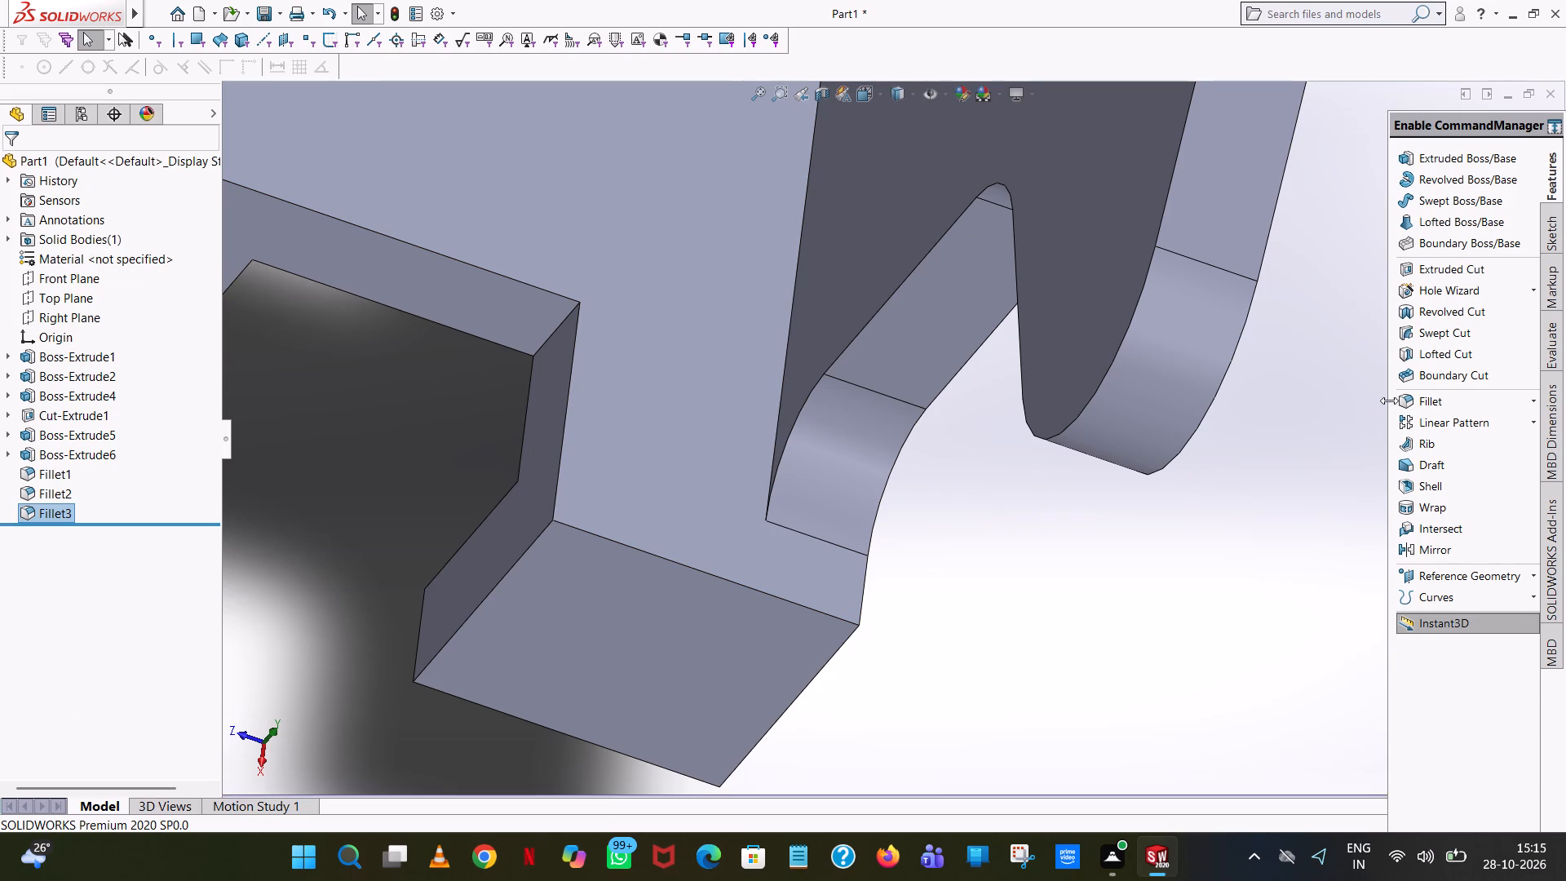
Fillet the left corner edge between the upright's side and the block's top face with a 20 mm radius.
click(1422, 398)
scroll(916, 476, up, 5)
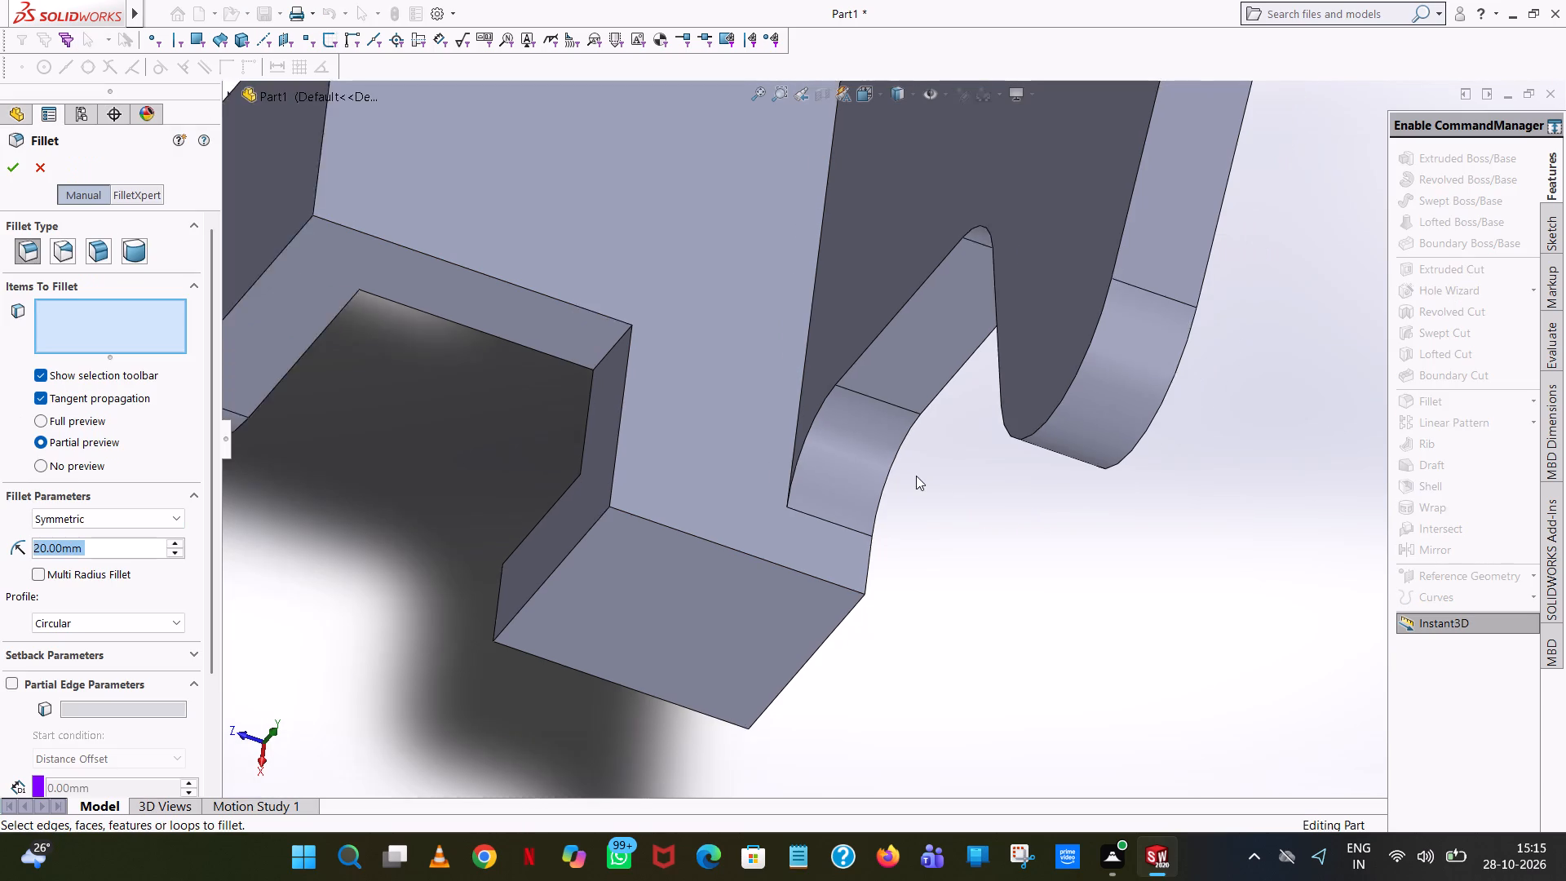
scroll(916, 476, up, 5)
middle_drag(882, 331, 971, 545)
scroll(869, 258, down, 7)
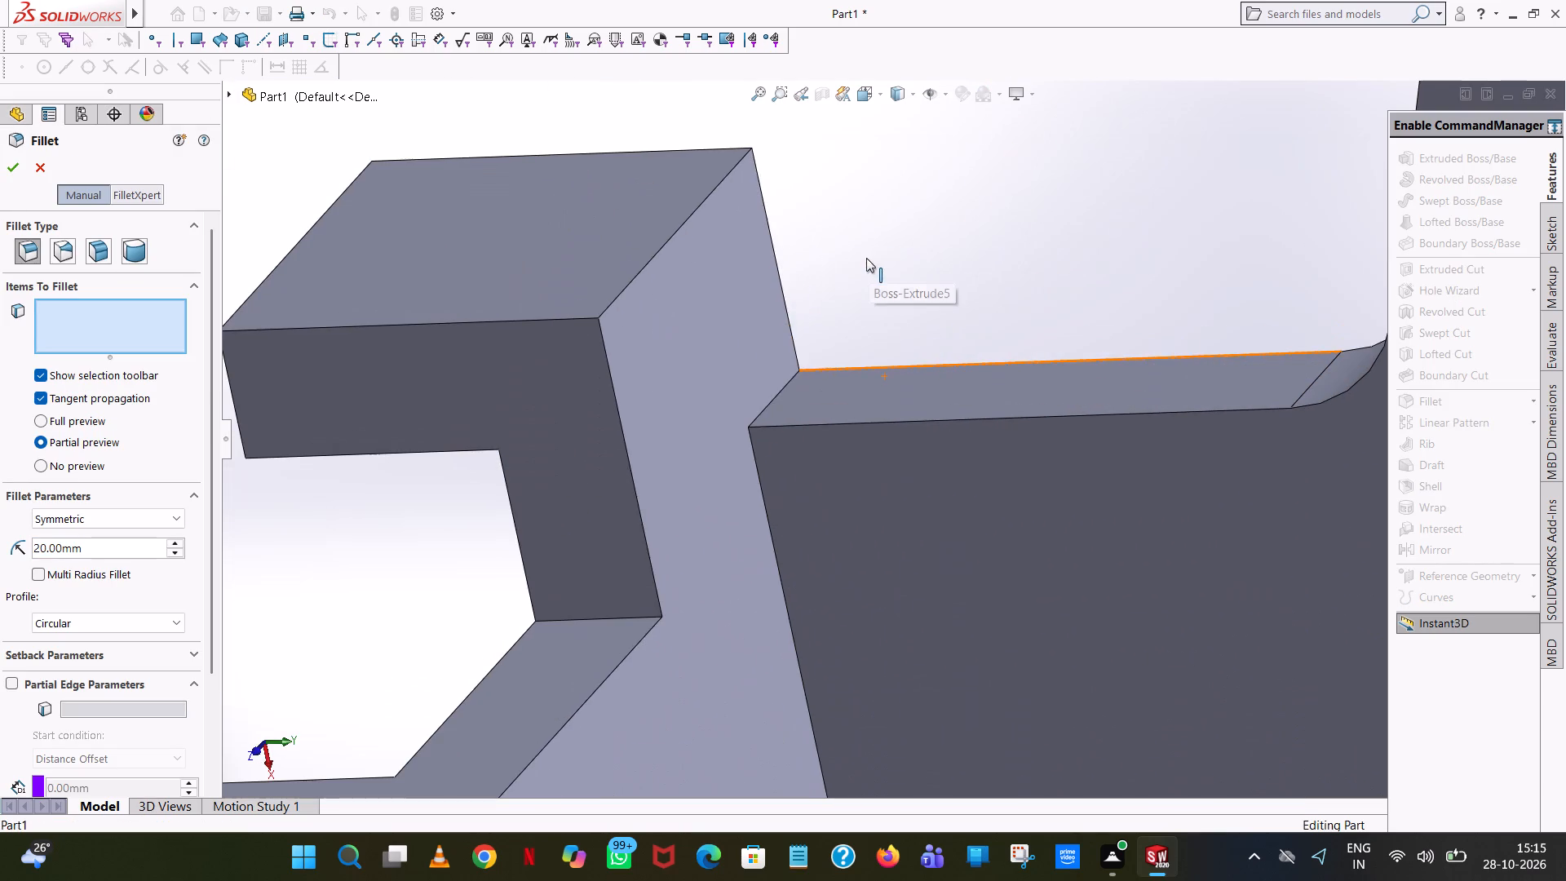
click(780, 393)
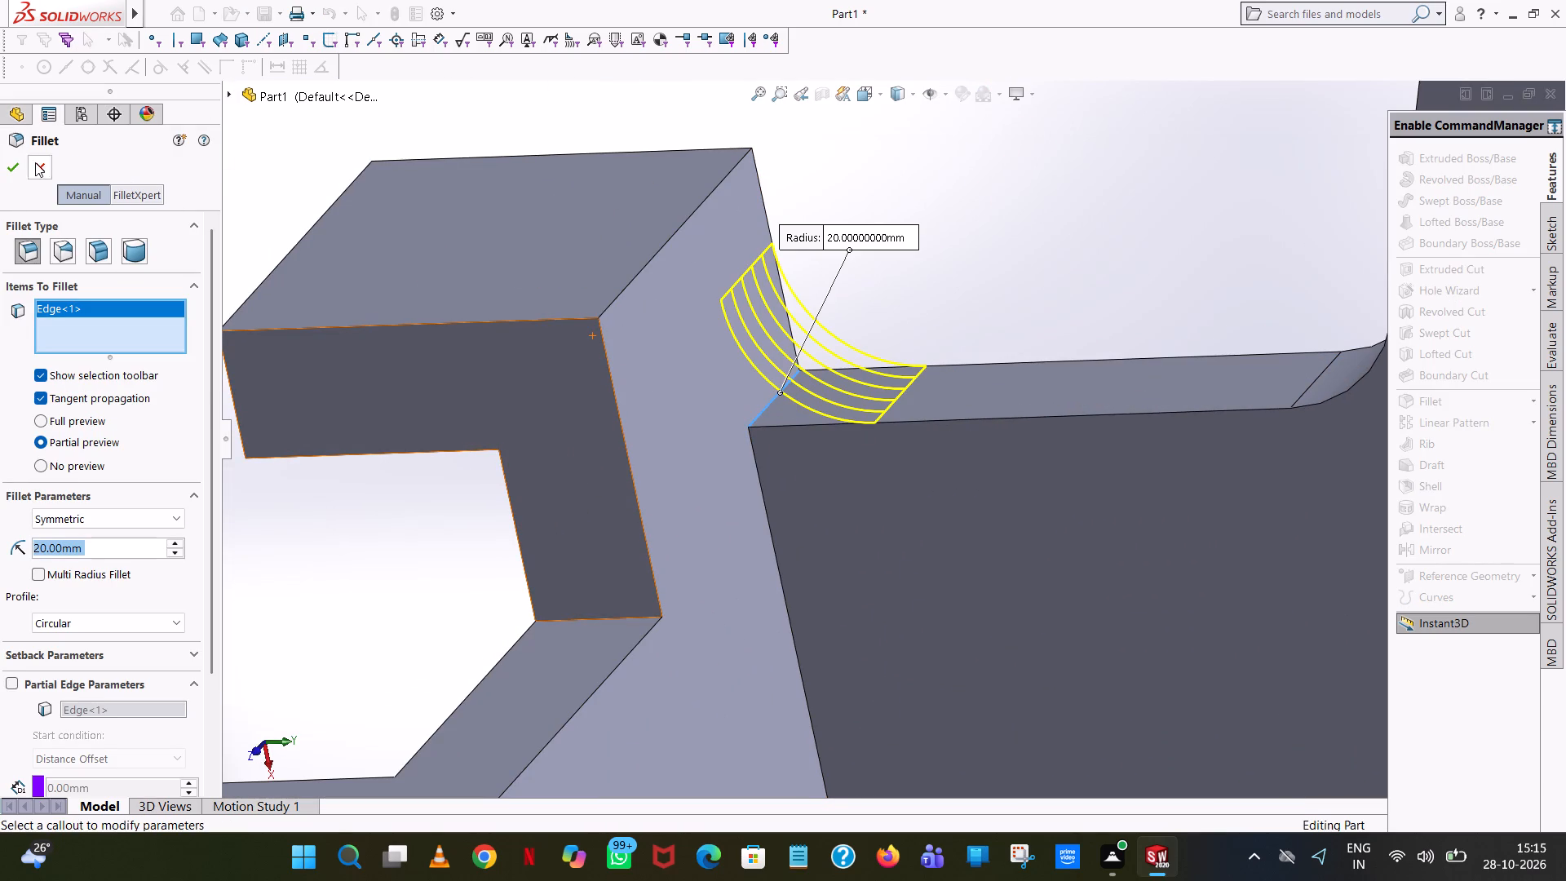
click(10, 164)
Examine the whole filleted part from several angles, finishing on the front of the head.
scroll(768, 399, up, 6)
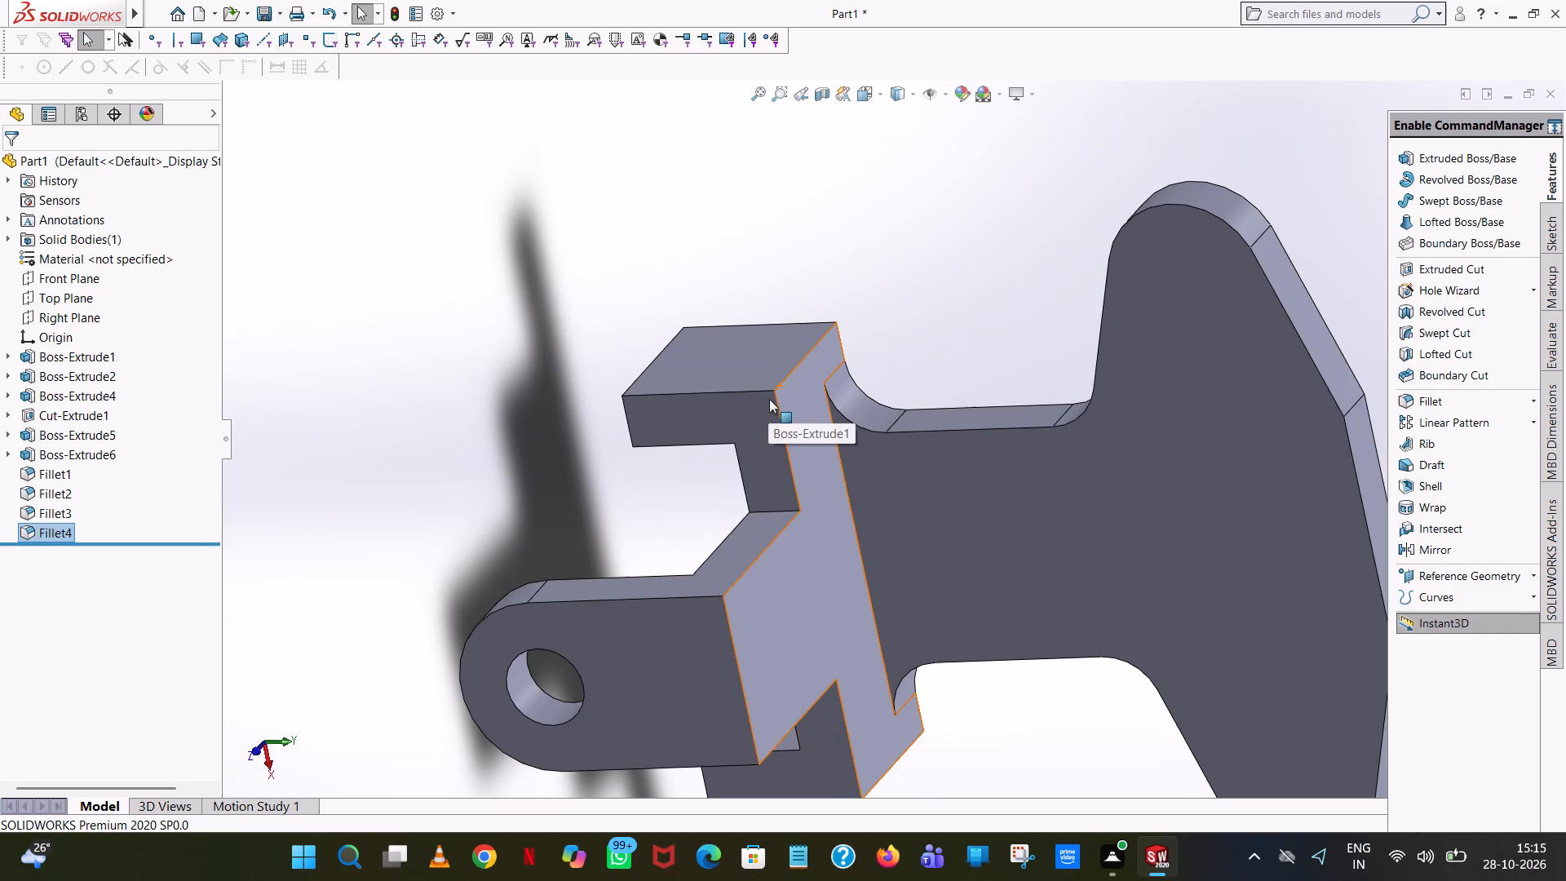
scroll(918, 512, up, 7)
scroll(975, 579, up, 2)
middle_drag(975, 580, 973, 575)
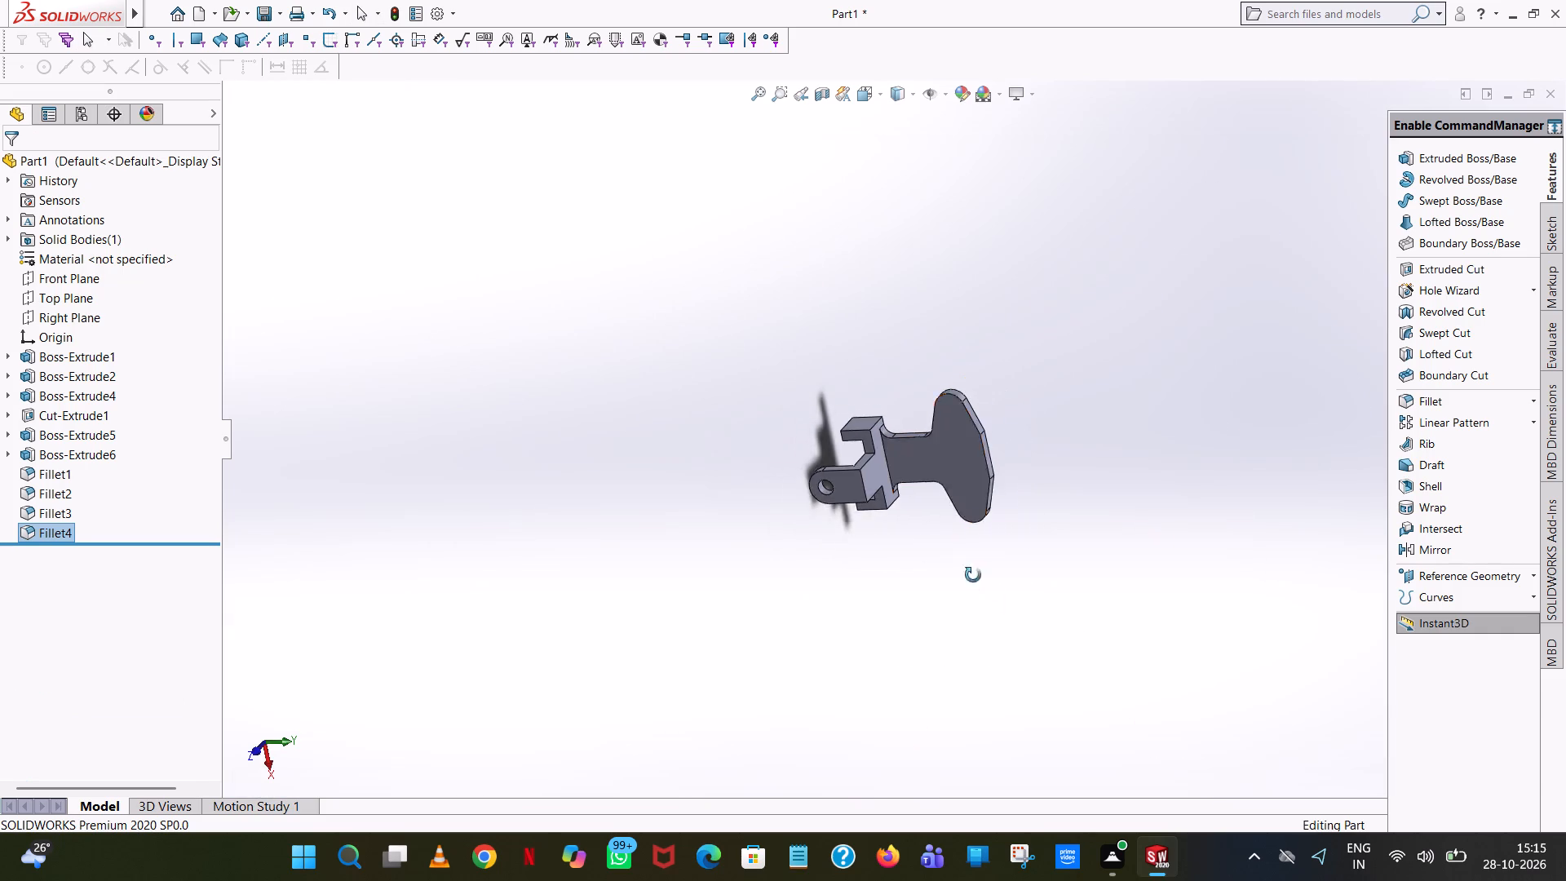
middle_drag(973, 575, 926, 189)
scroll(926, 189, up, 2)
middle_drag(953, 530, 1064, 682)
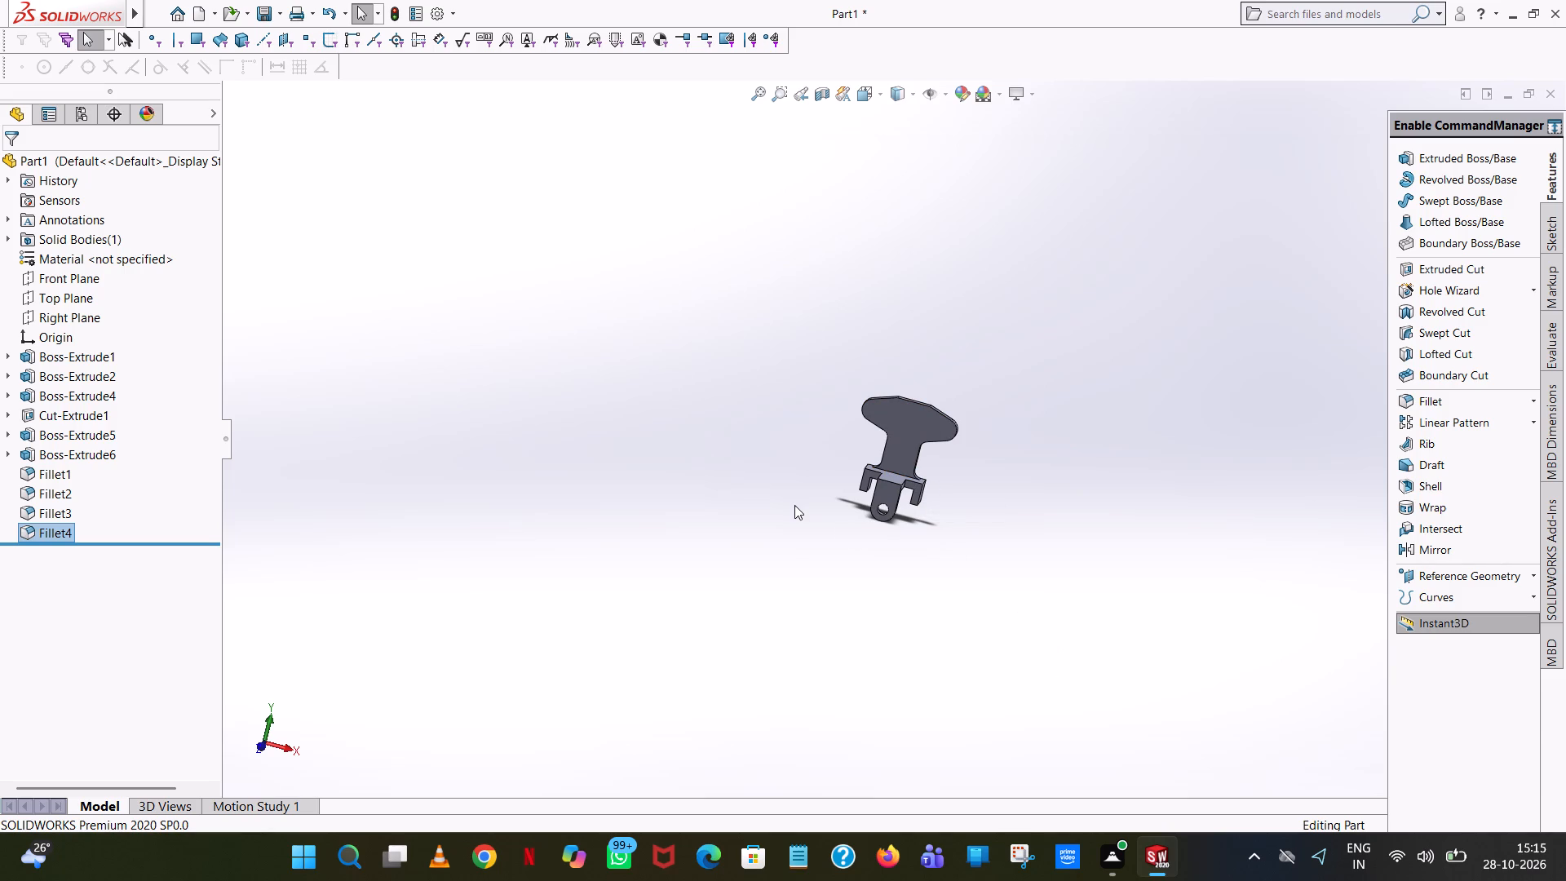
scroll(923, 400, down, 5)
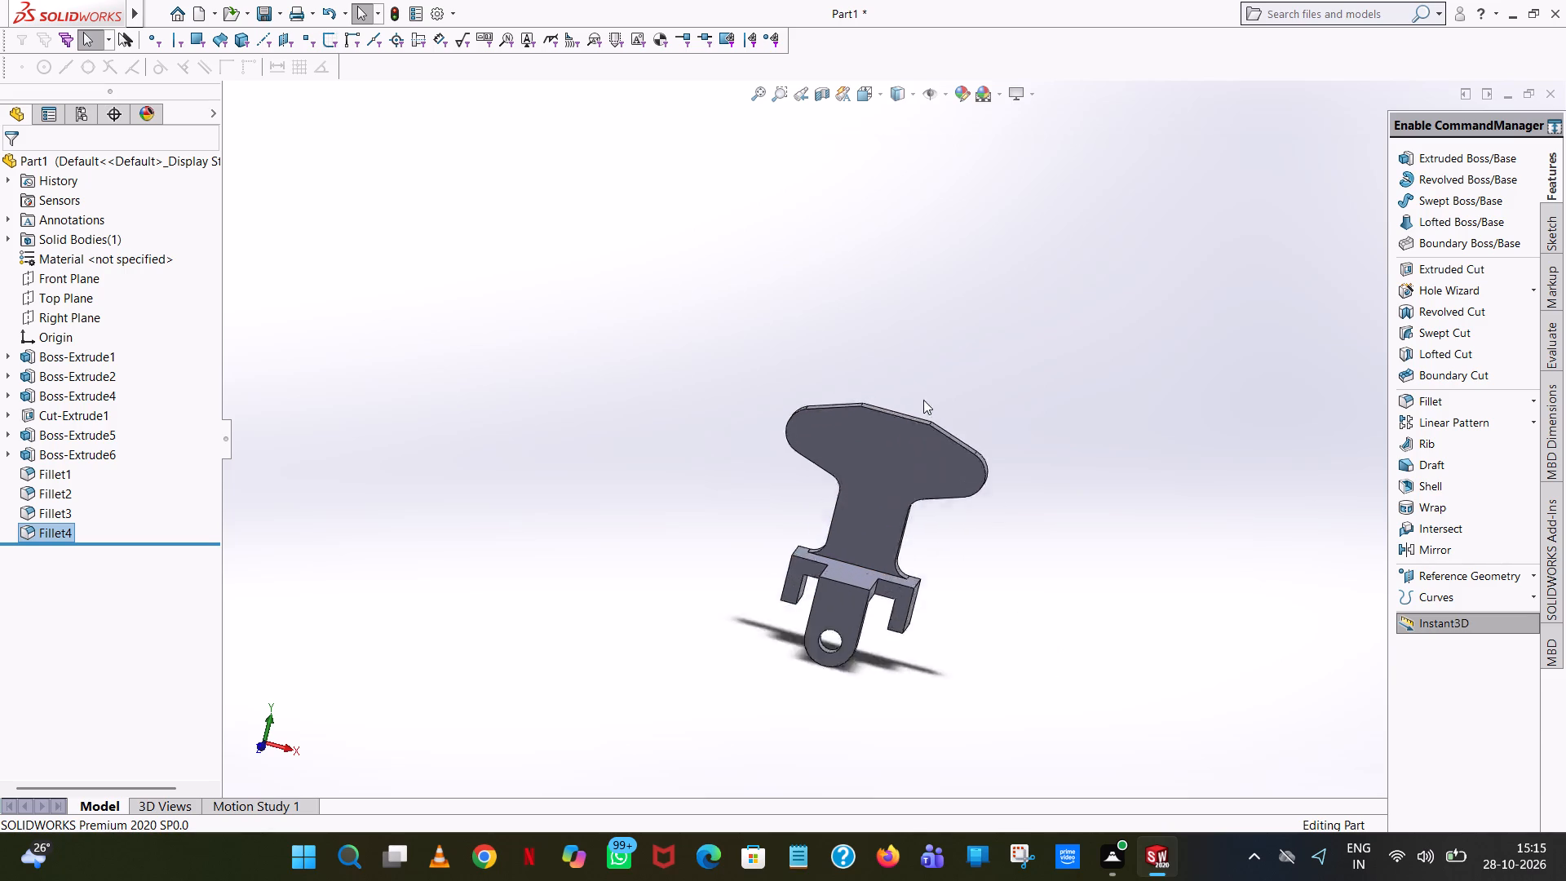
scroll(923, 400, down, 3)
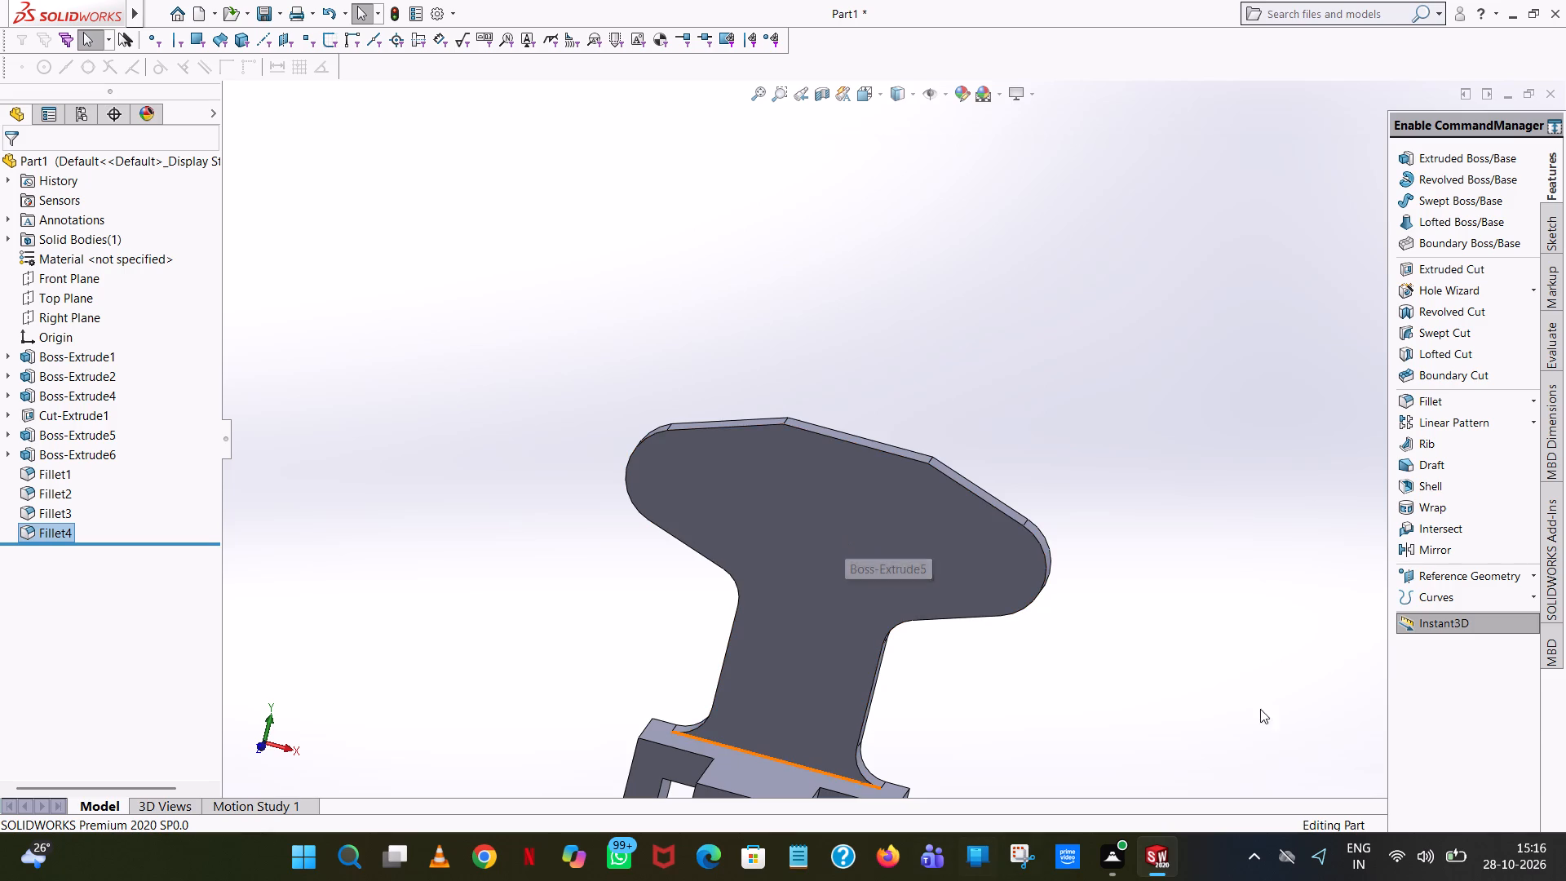
Create a reference plane offset 50 mm from the head's flat middle top face, flipped inward into the head.
click(1409, 567)
click(1412, 587)
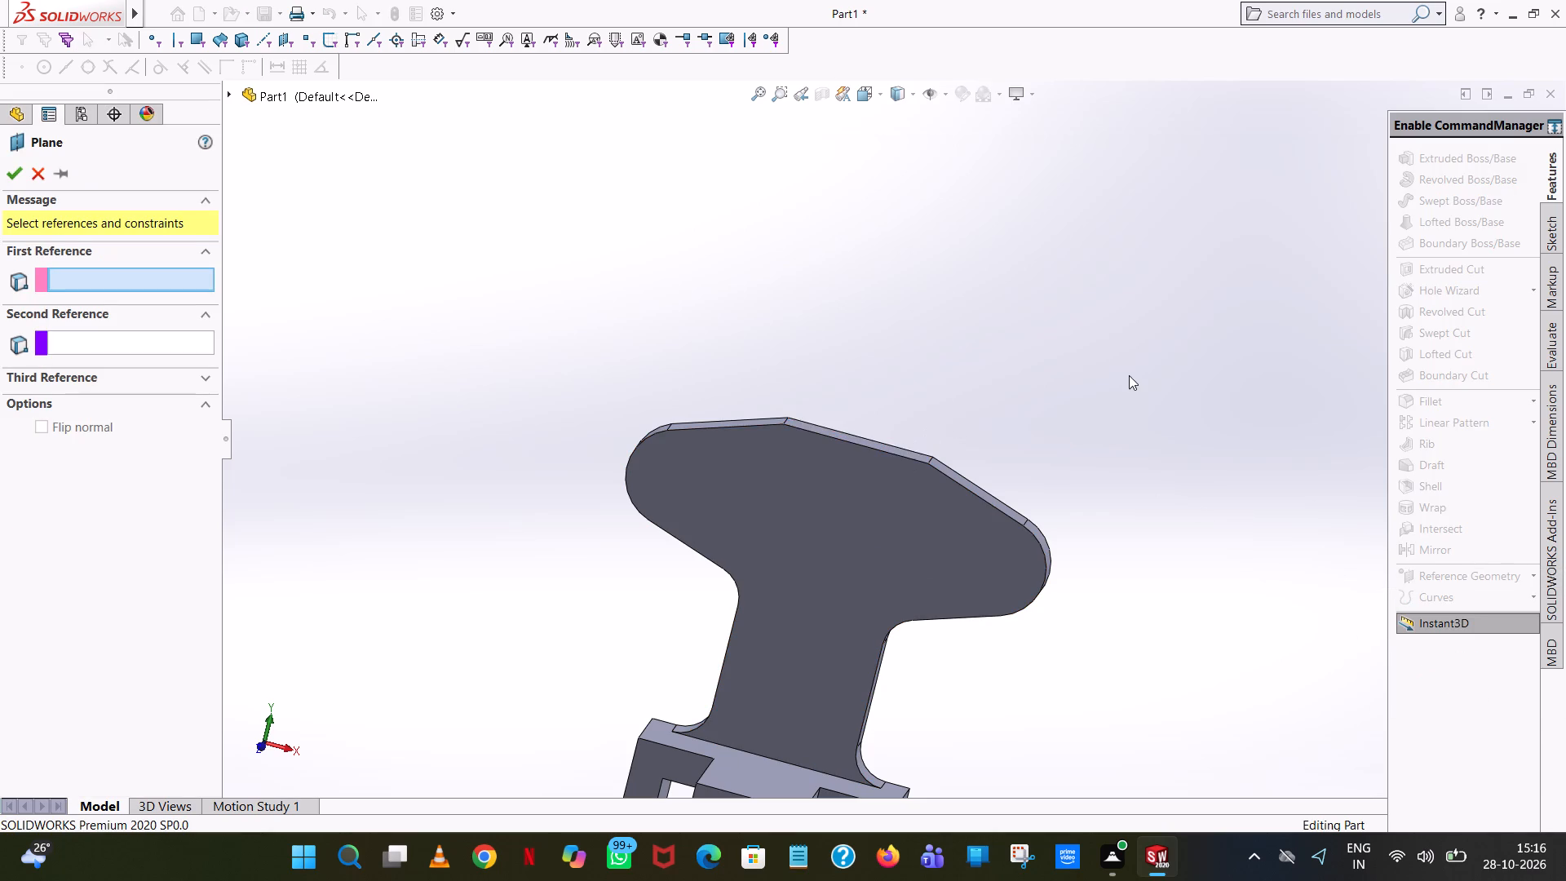
middle_drag(1129, 375, 1099, 511)
click(876, 432)
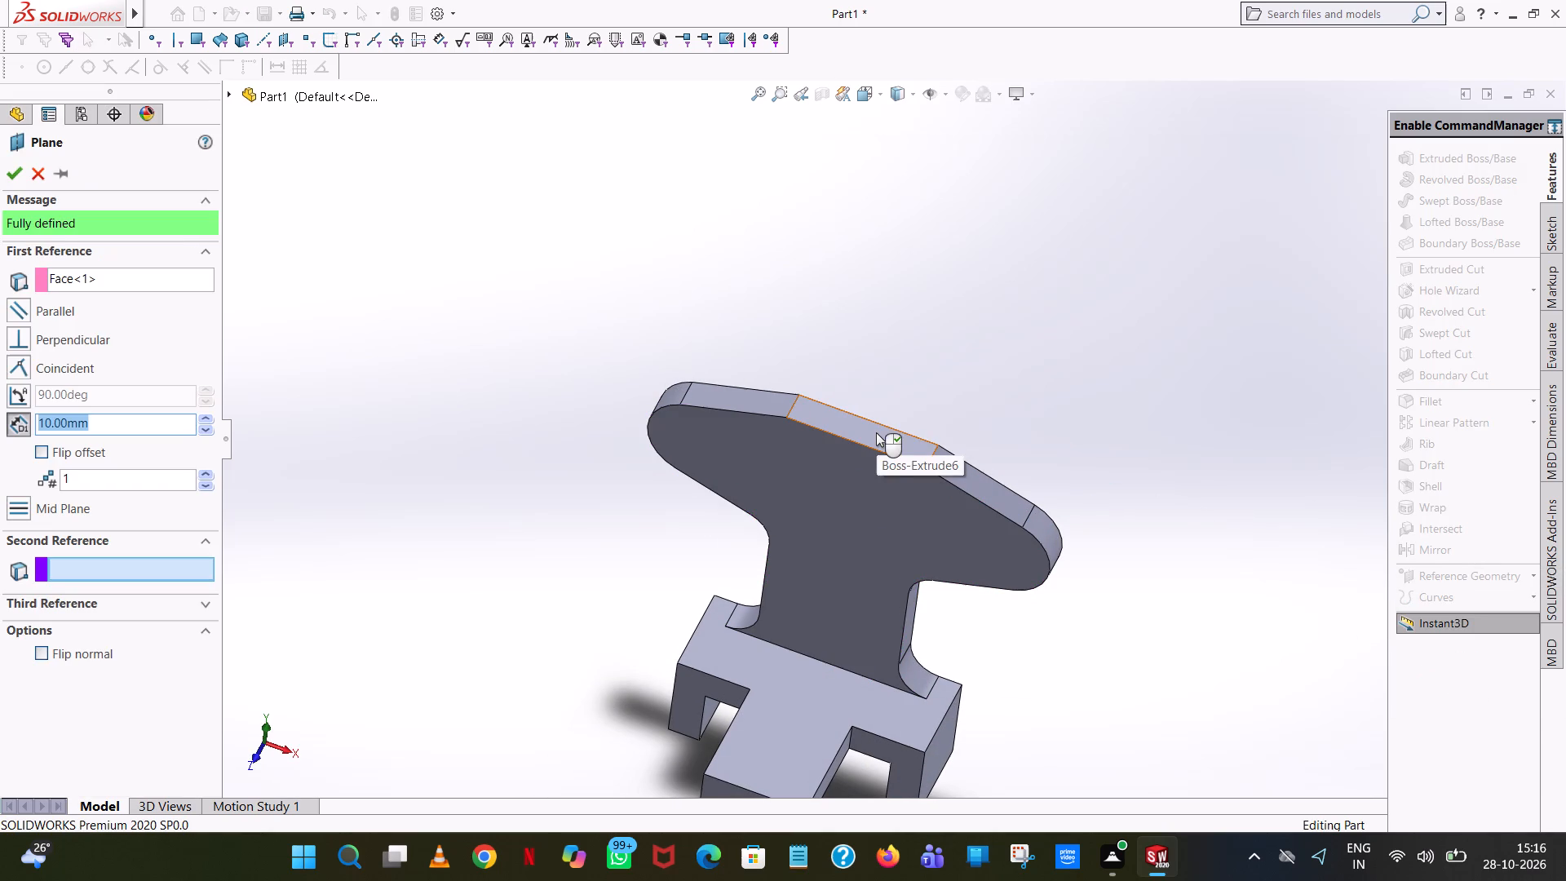
middle_drag(483, 428, 579, 330)
click(33, 452)
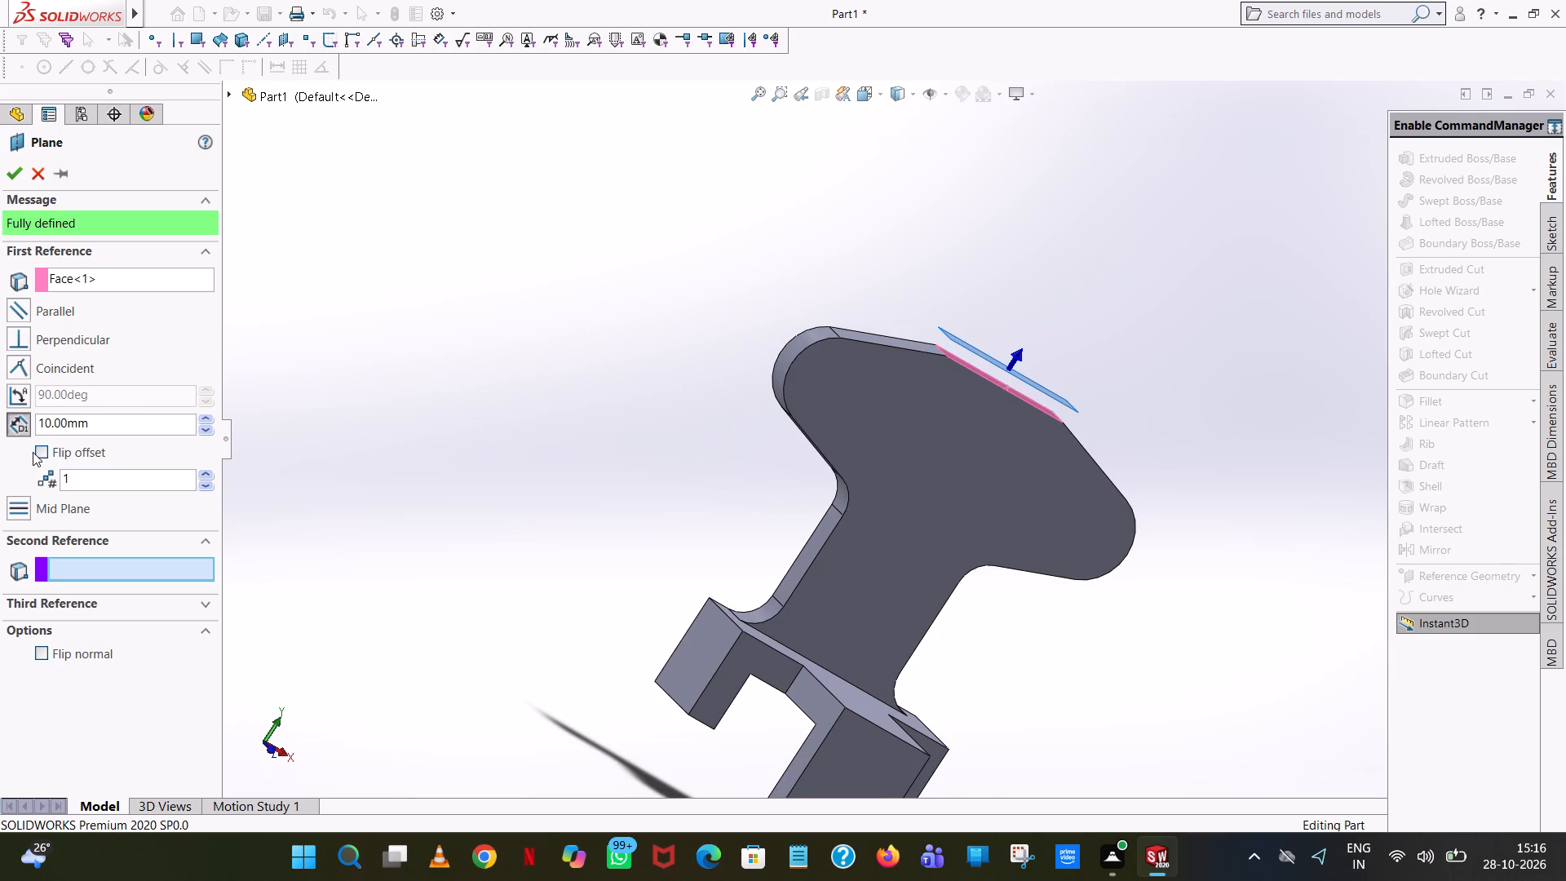
click(39, 452)
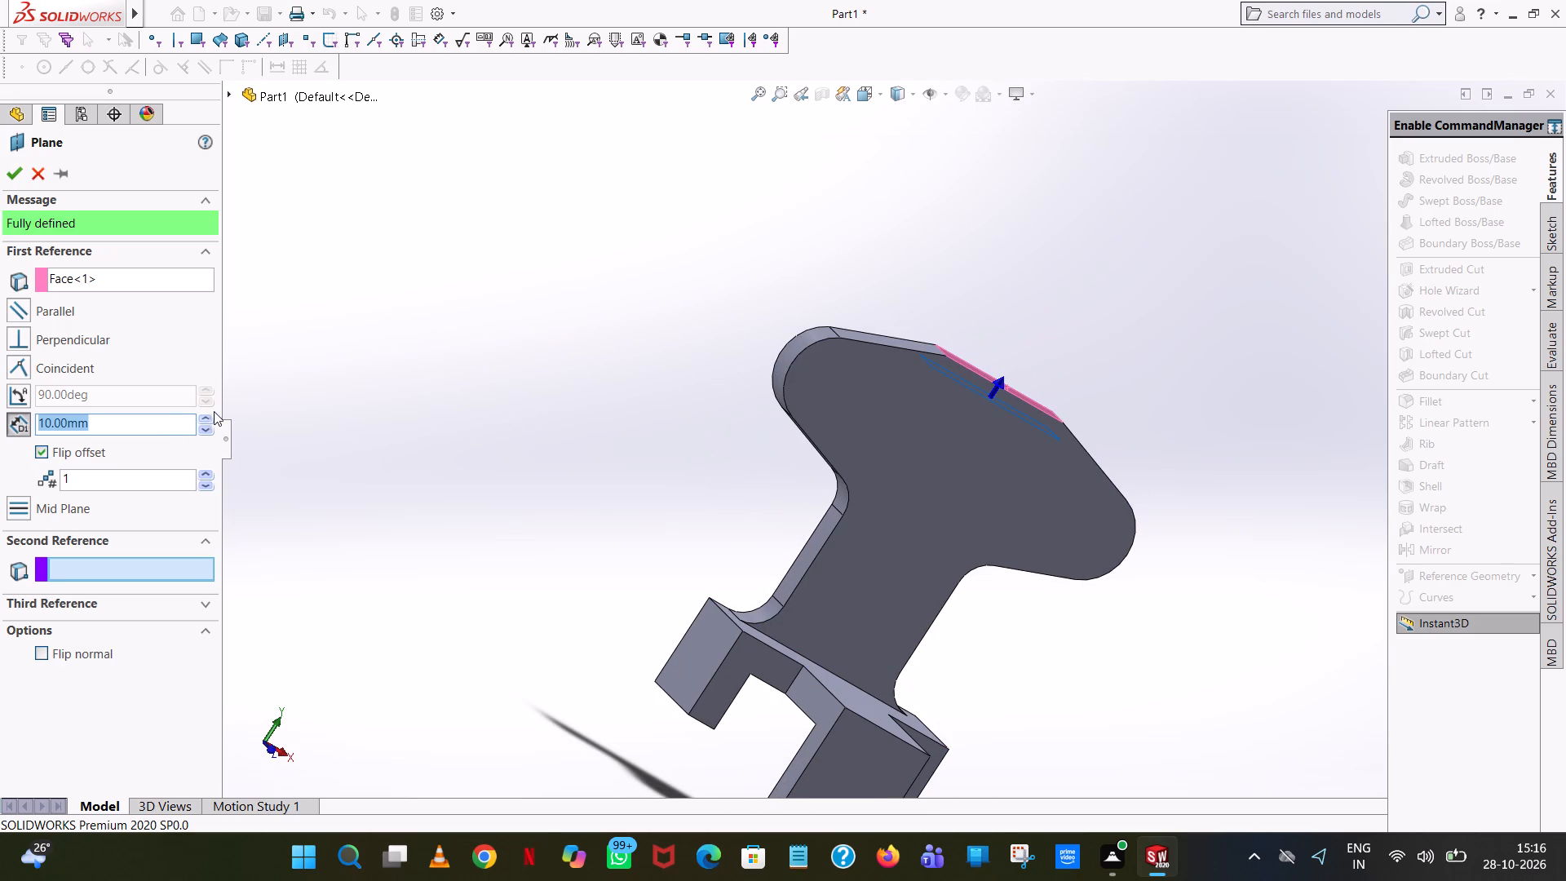
click(204, 417)
click(204, 417)
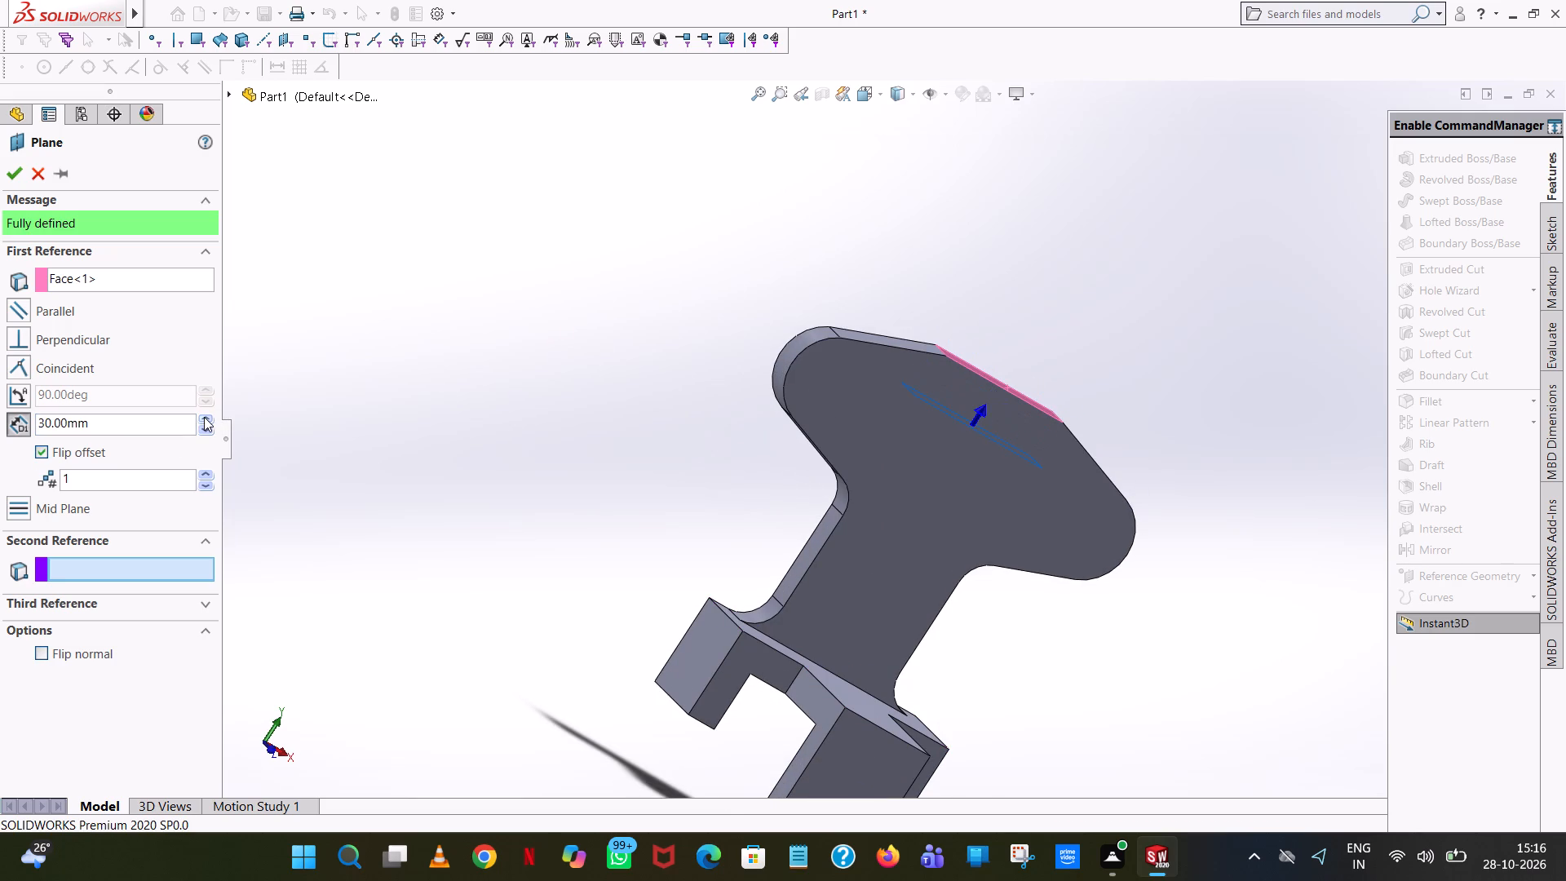
click(204, 417)
click(204, 417)
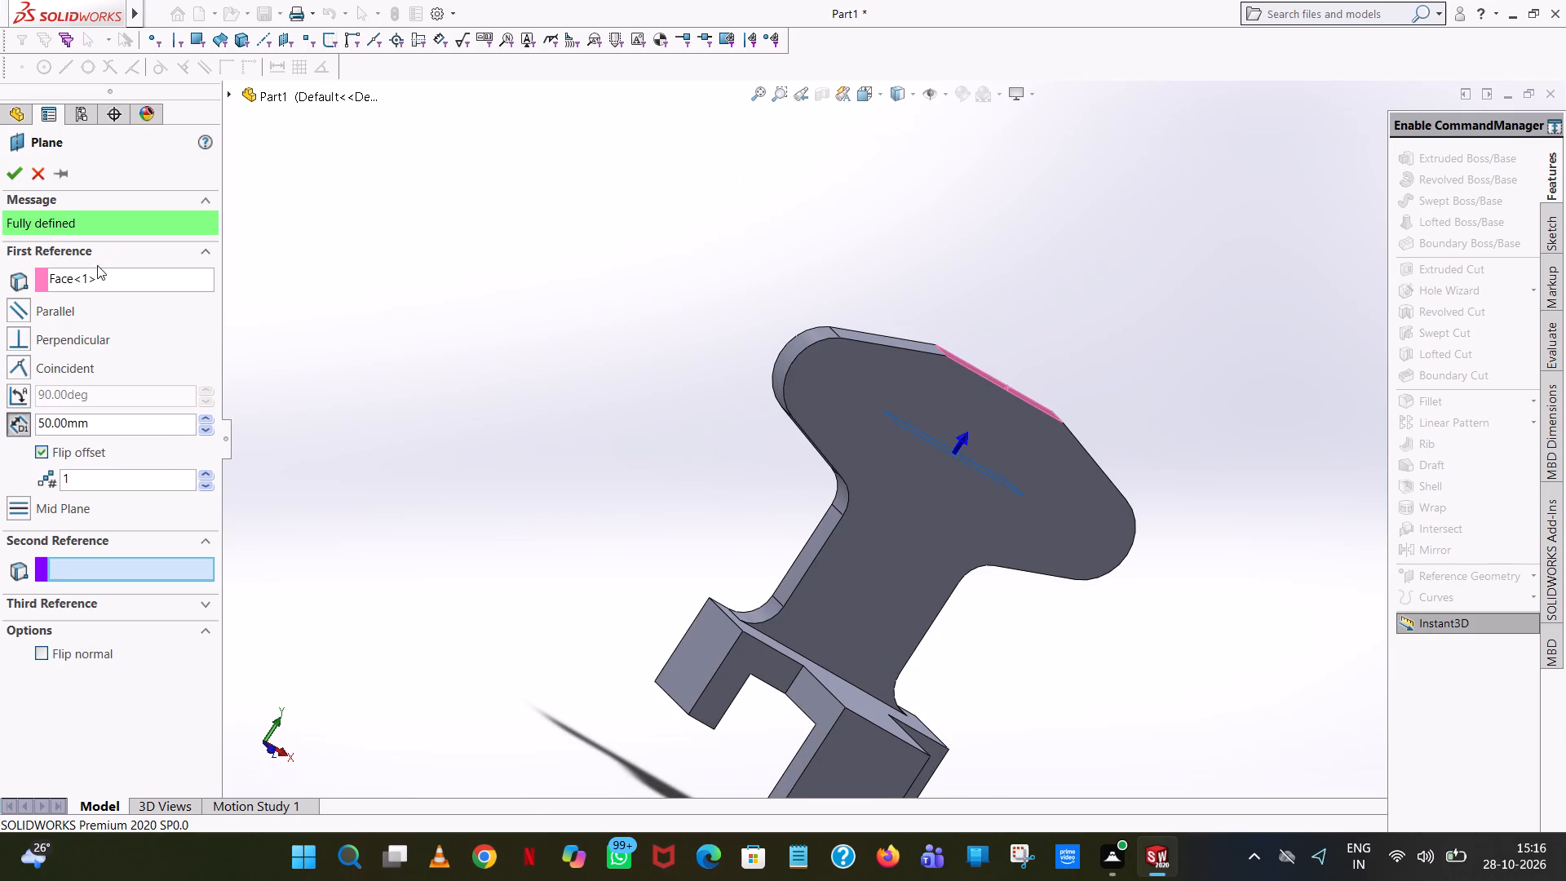
click(14, 170)
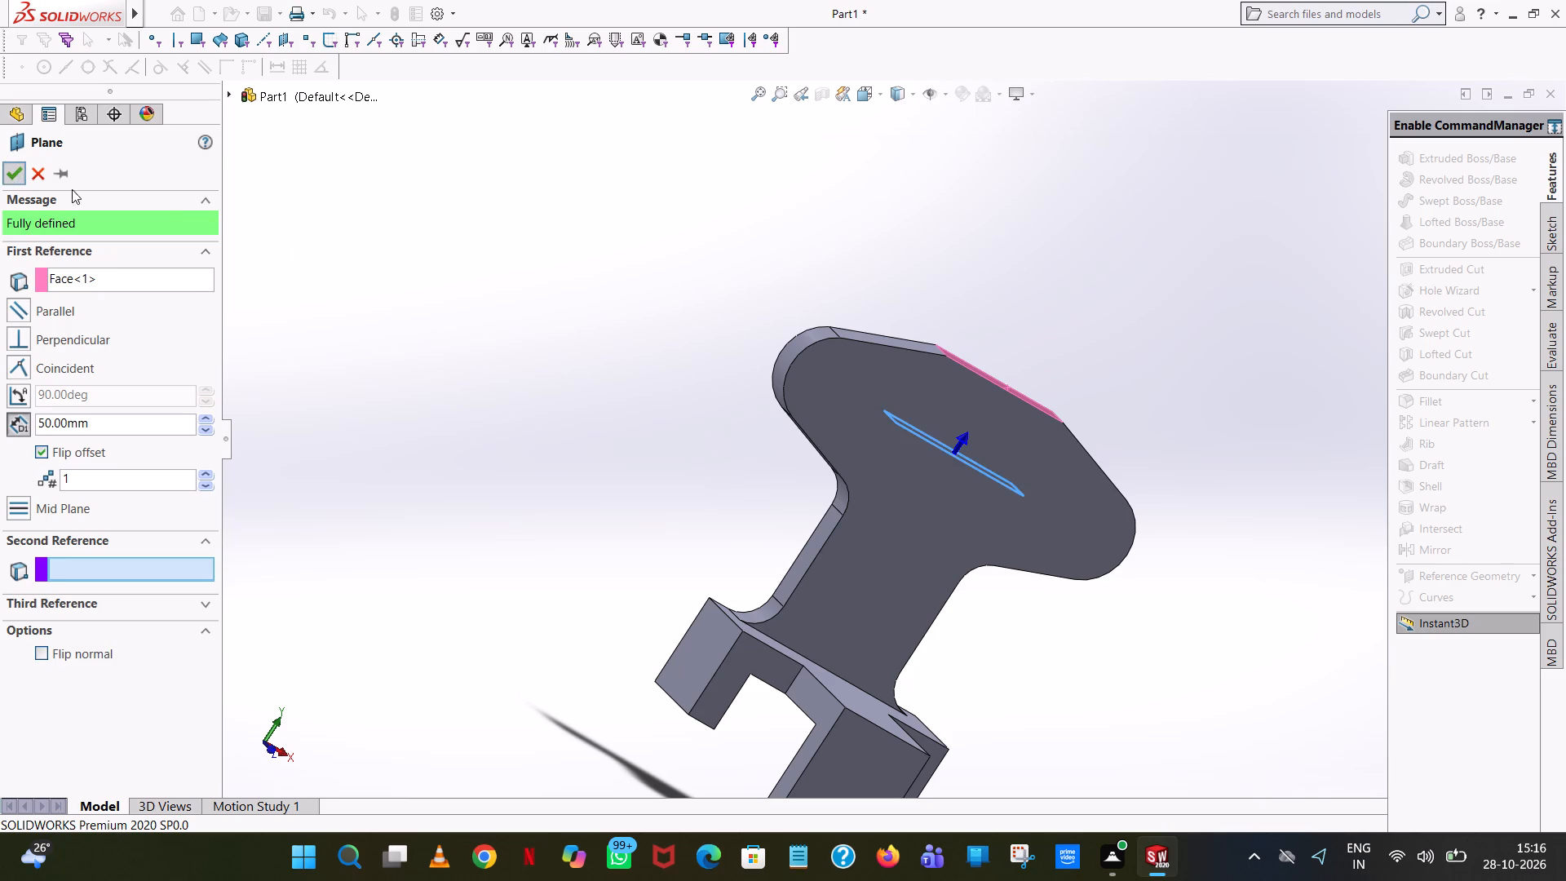
Enlarge the offset plane's displayed boundary so it extends past the whole part on every side.
middle_drag(1193, 379, 1011, 509)
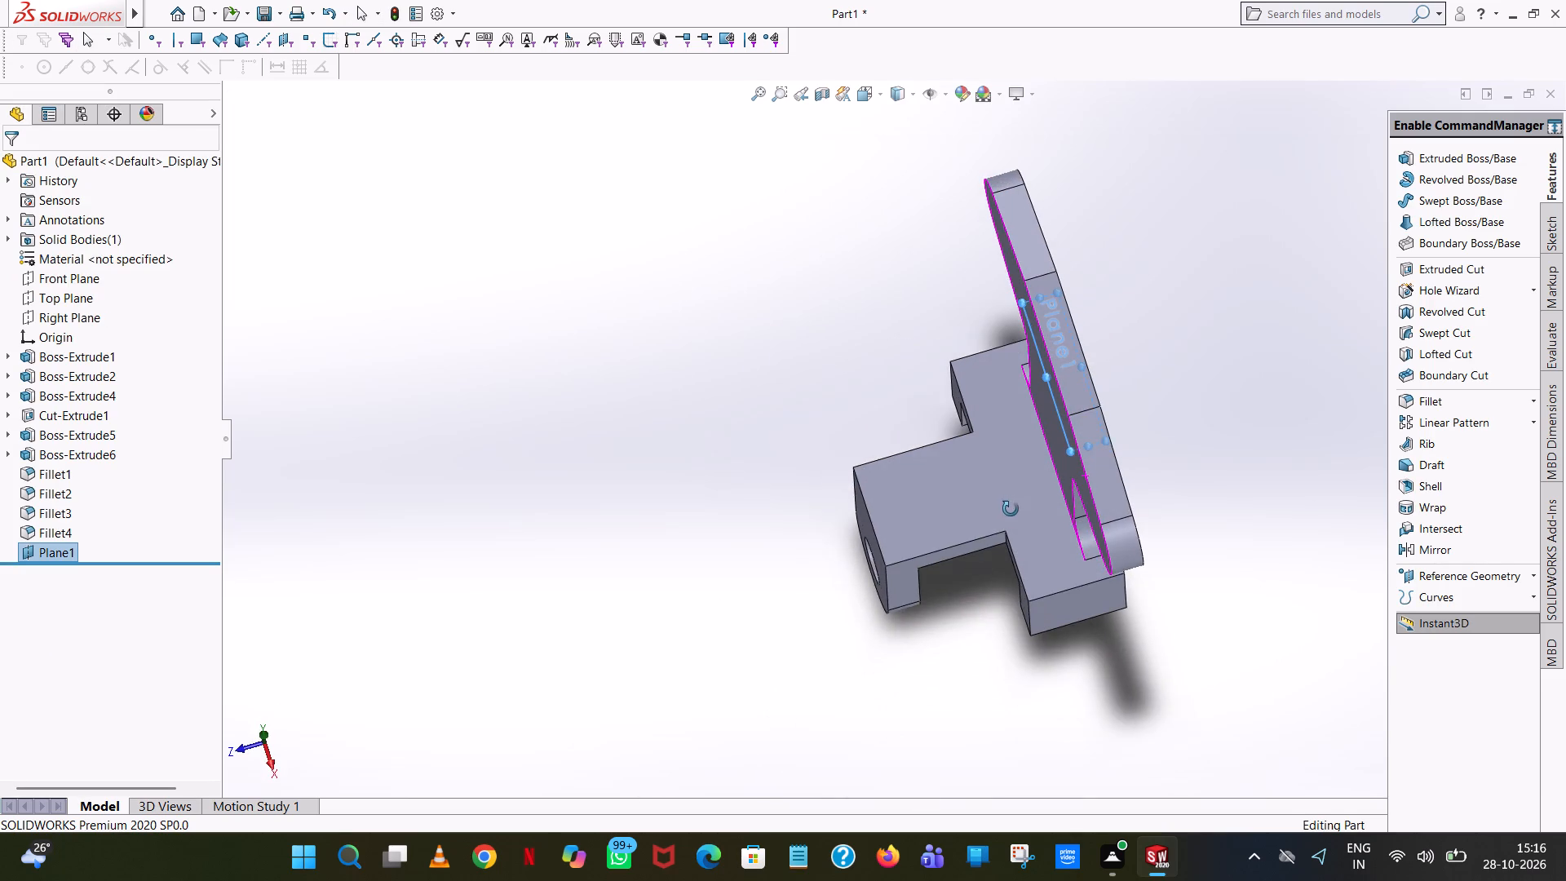
middle_drag(1011, 509, 1014, 519)
drag(1040, 373, 482, 485)
drag(769, 371, 811, 338)
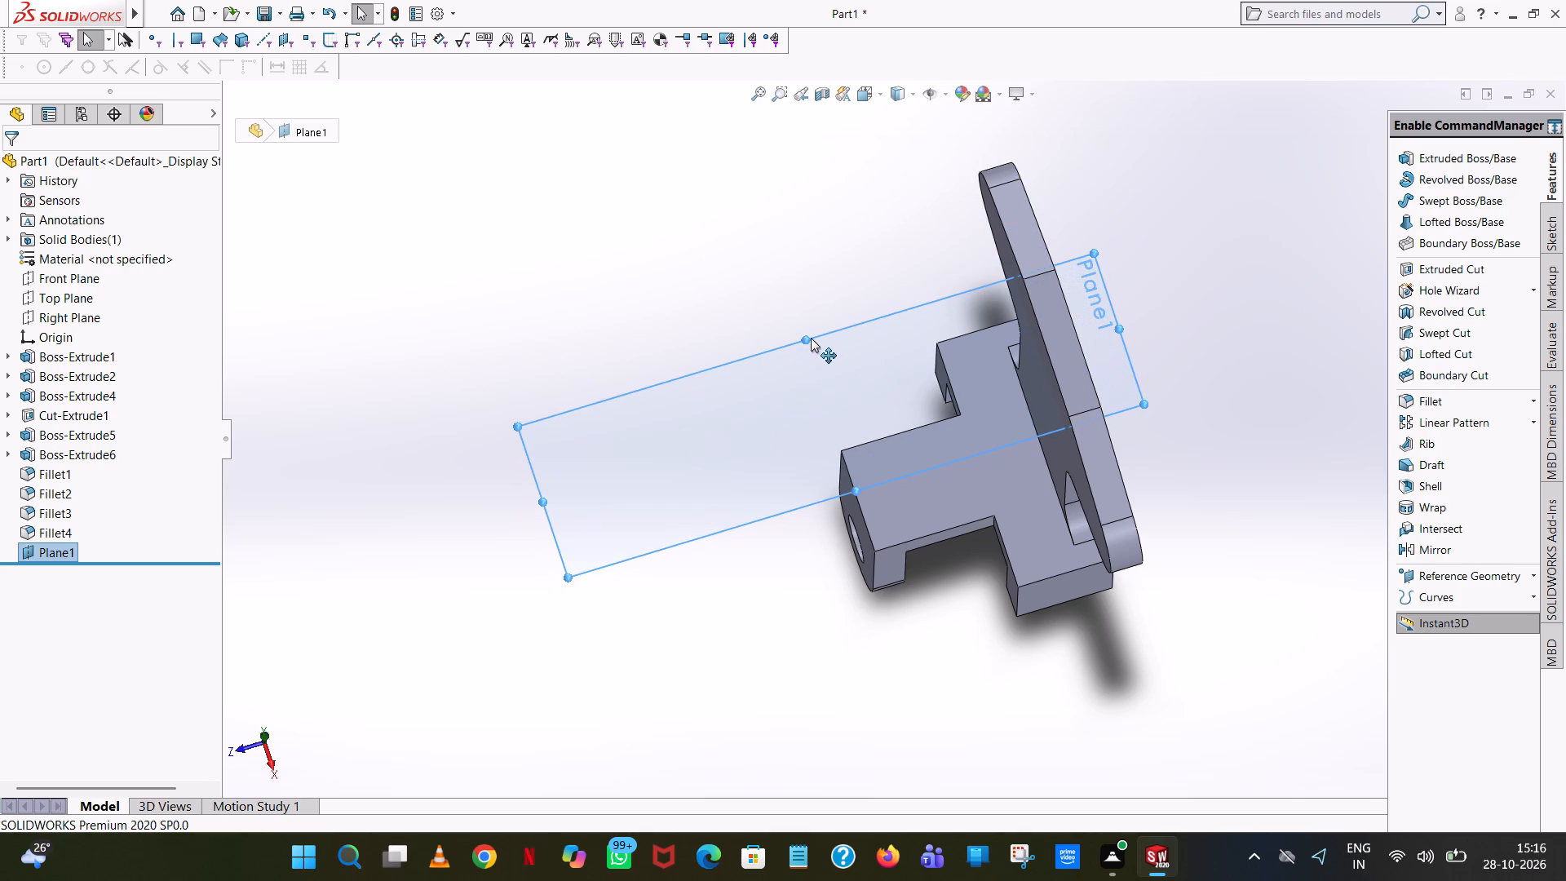
drag(811, 338, 812, 338)
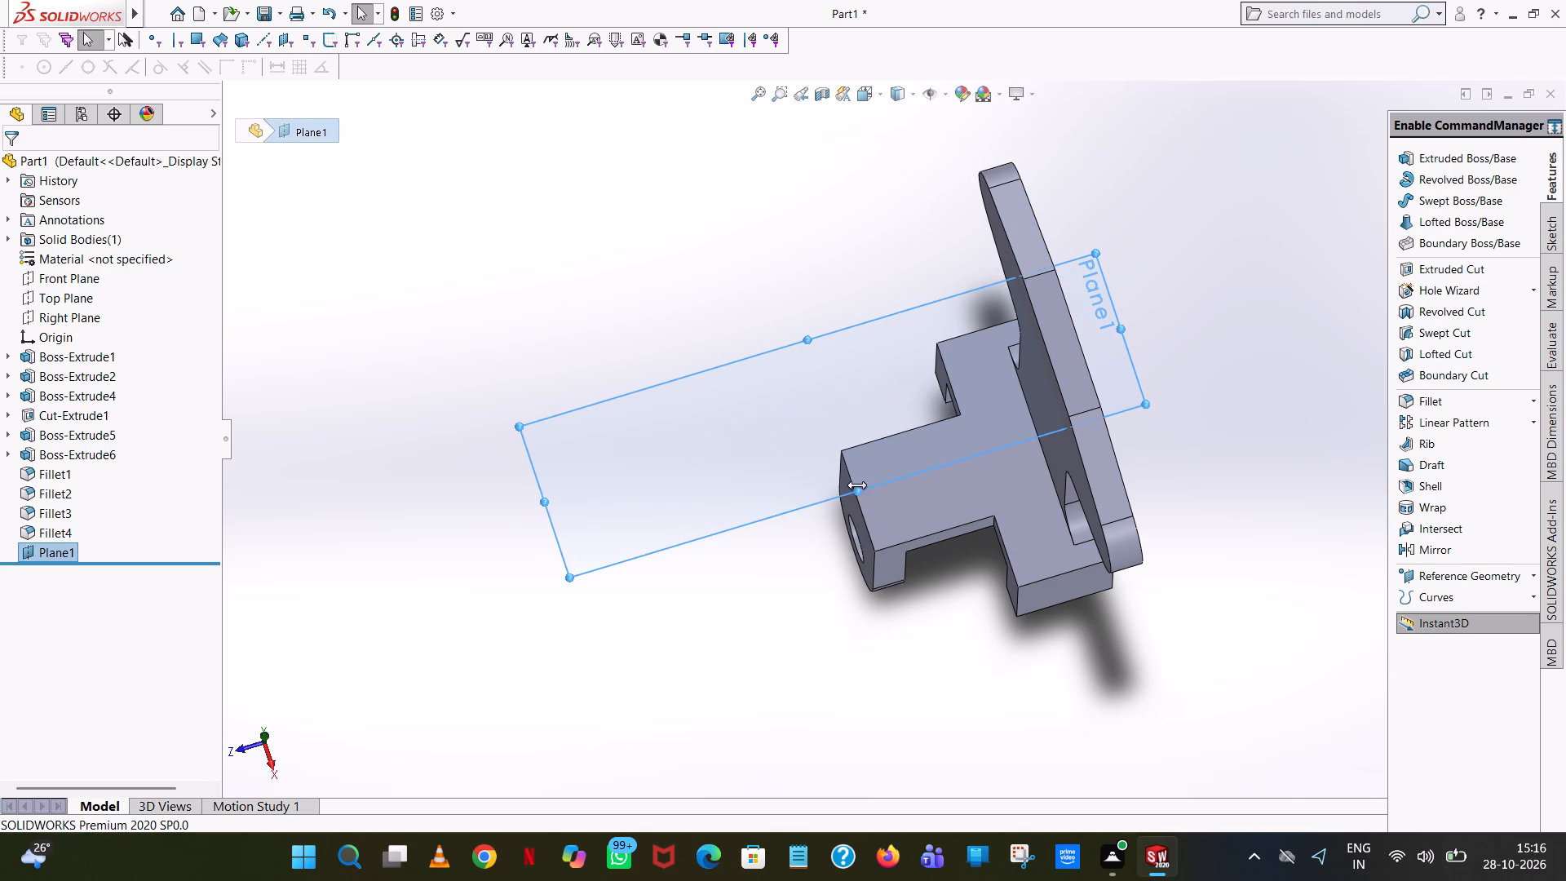
drag(856, 486, 916, 748)
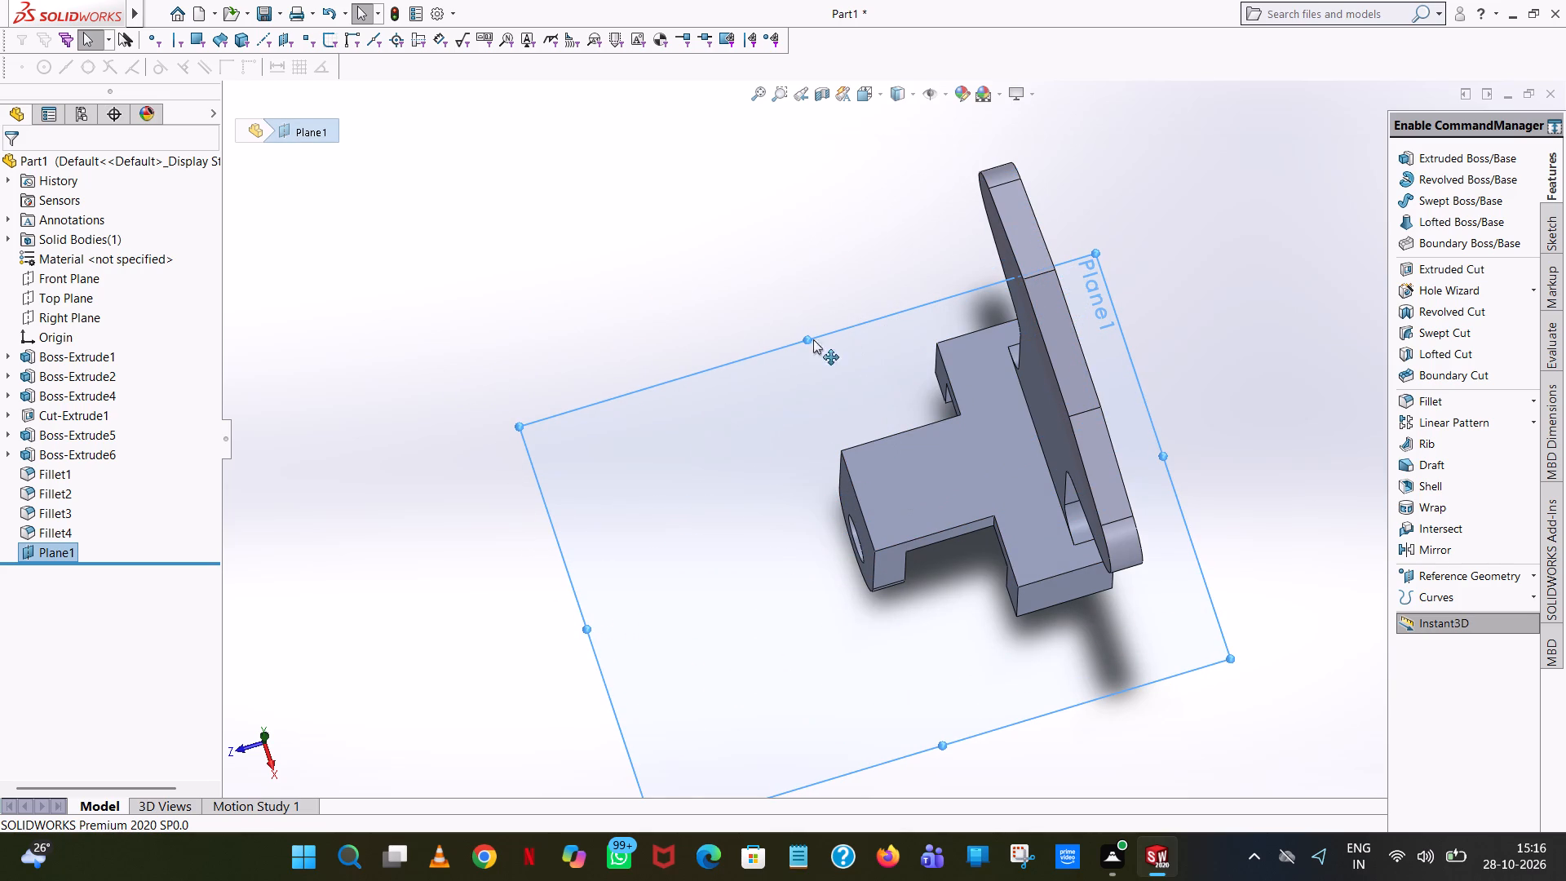
drag(807, 343, 778, 153)
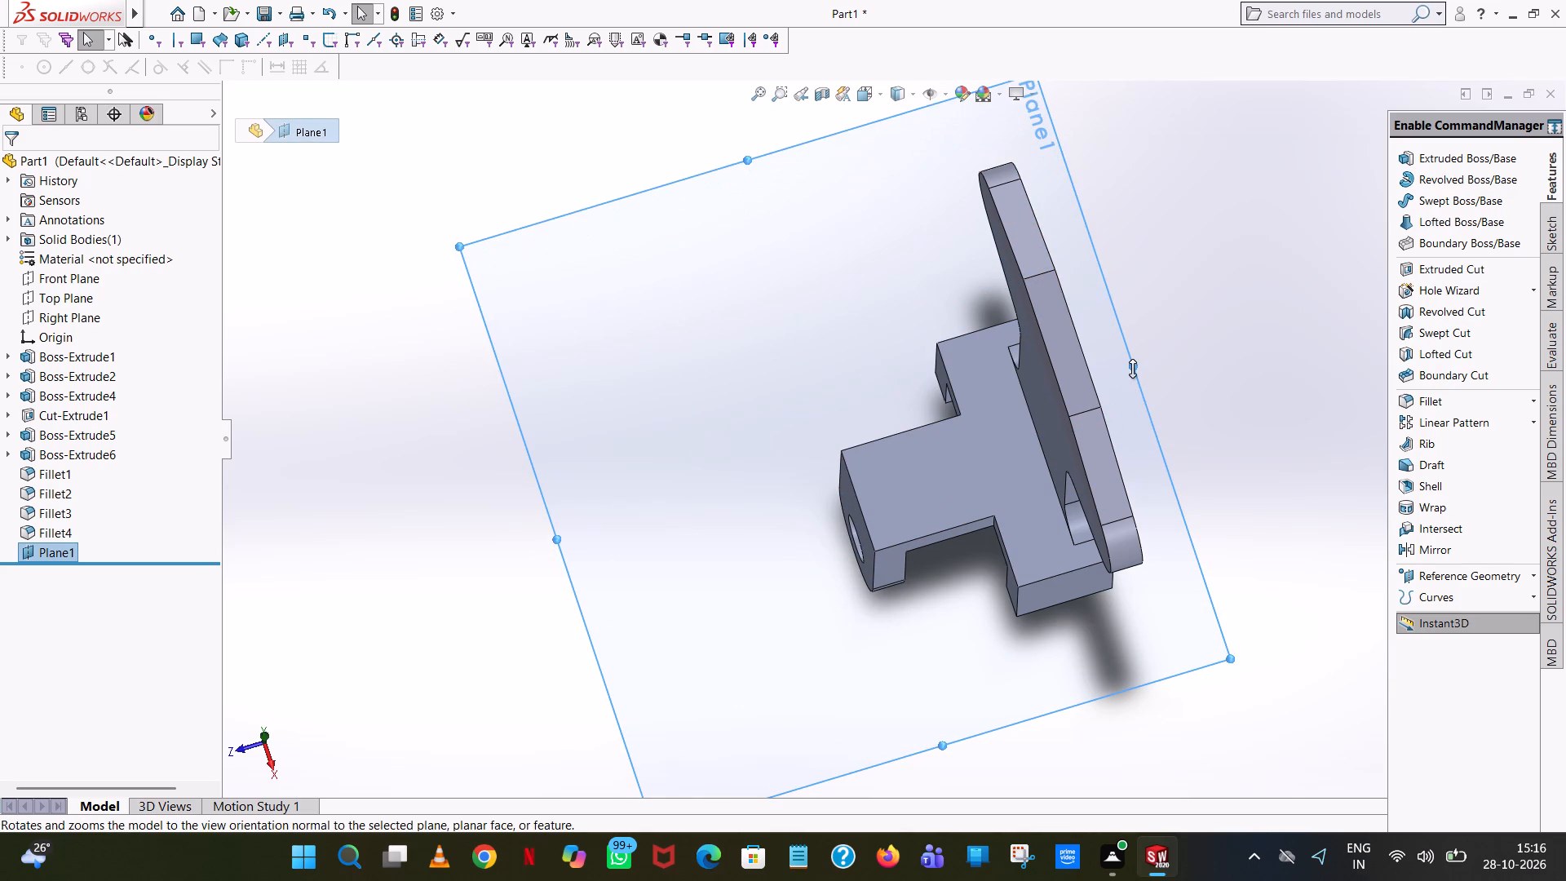
drag(1132, 368, 1361, 308)
click(384, 194)
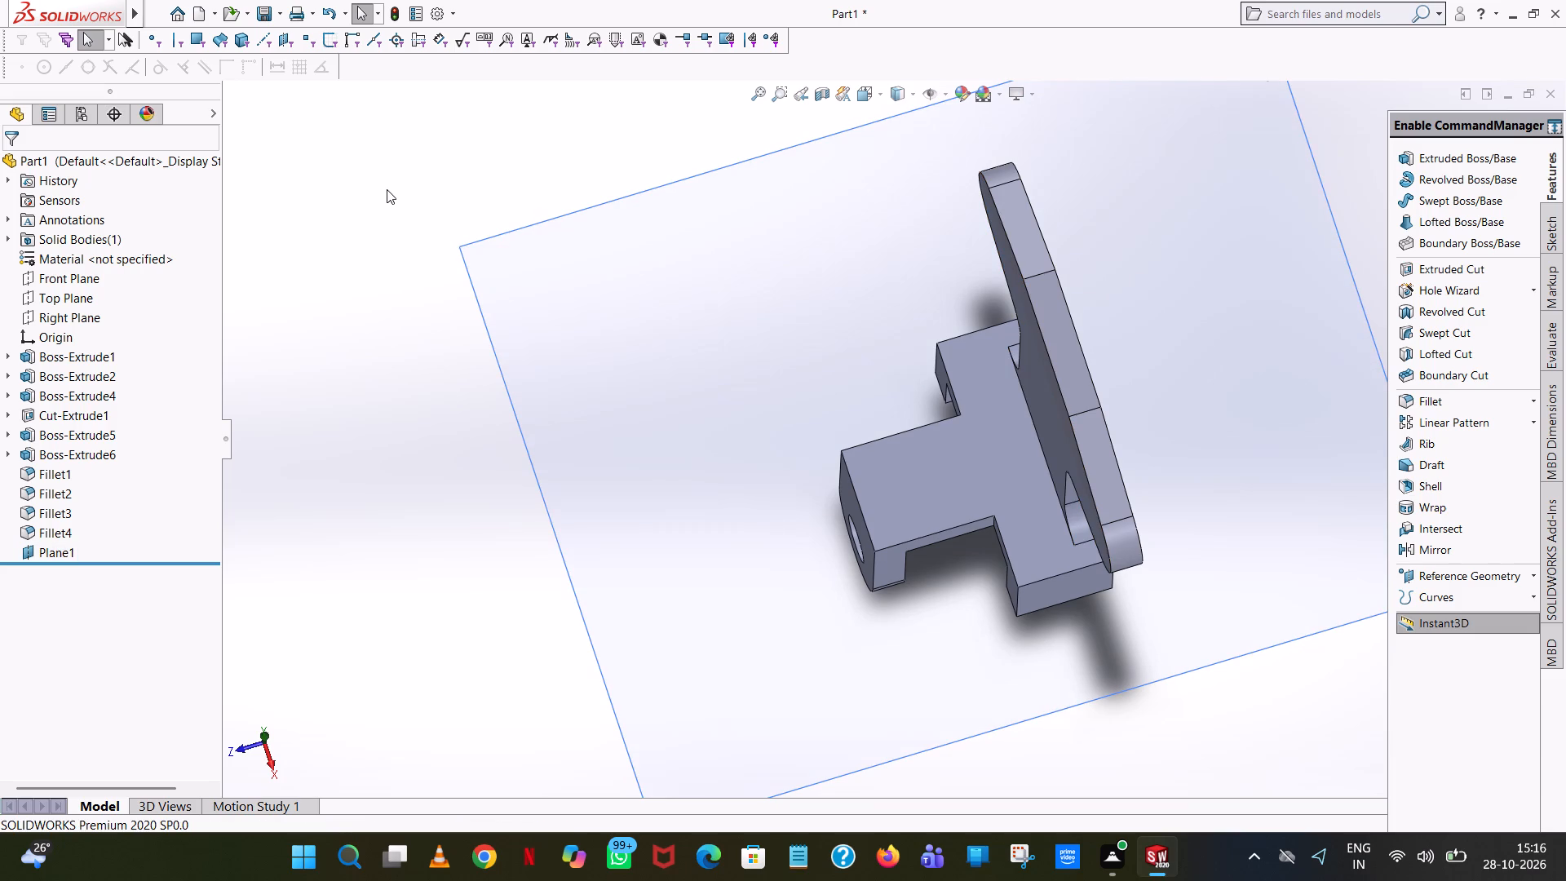
Start a new sketch on the 50 mm offset plane, viewed square to it.
click(883, 91)
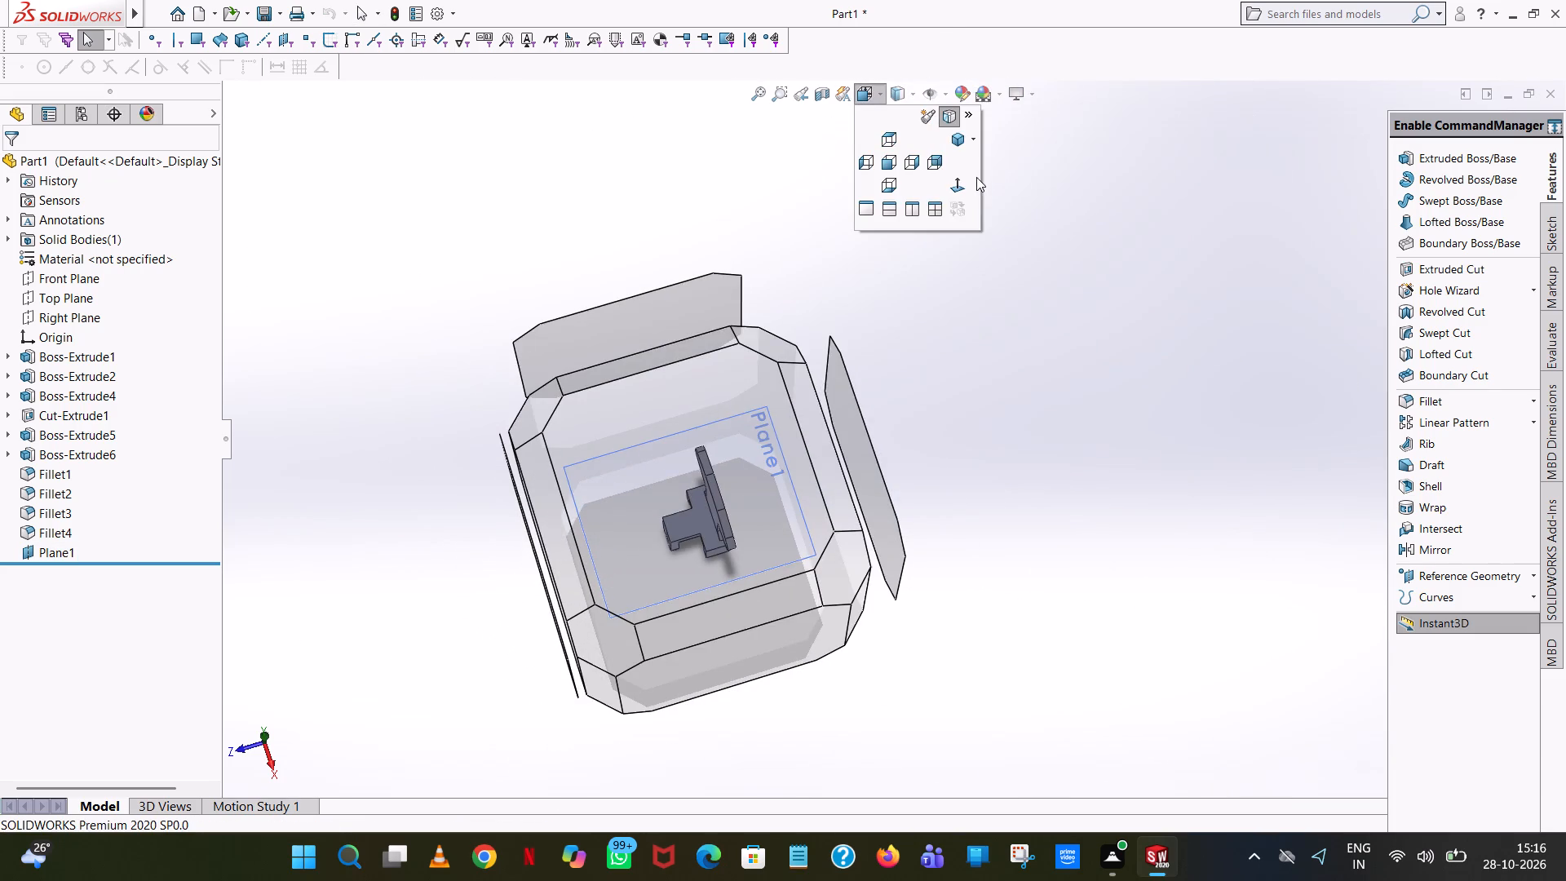
click(961, 183)
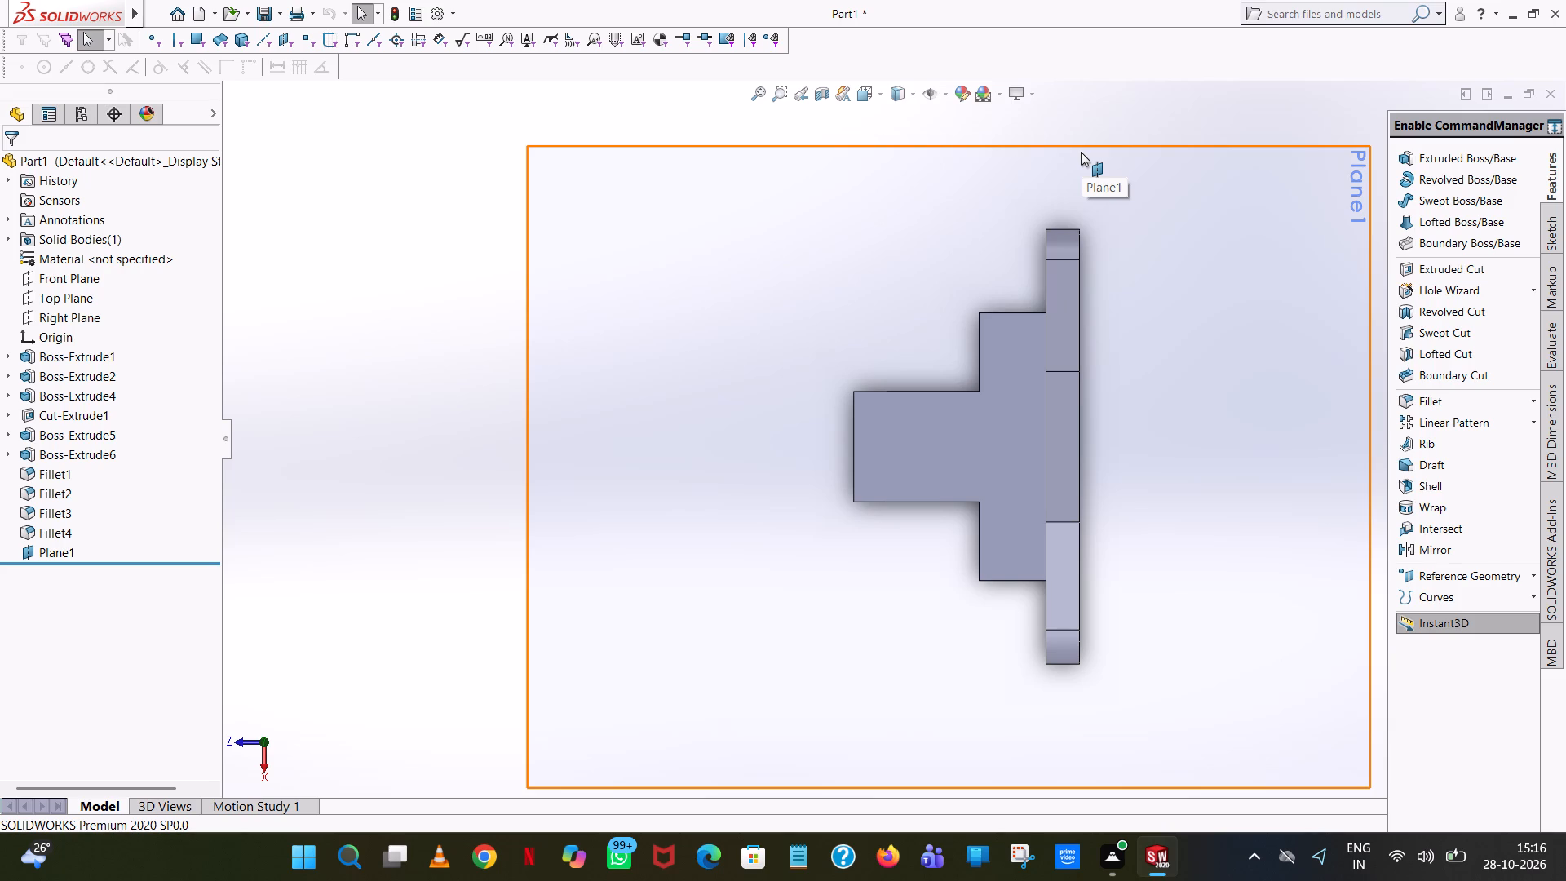
click(1553, 230)
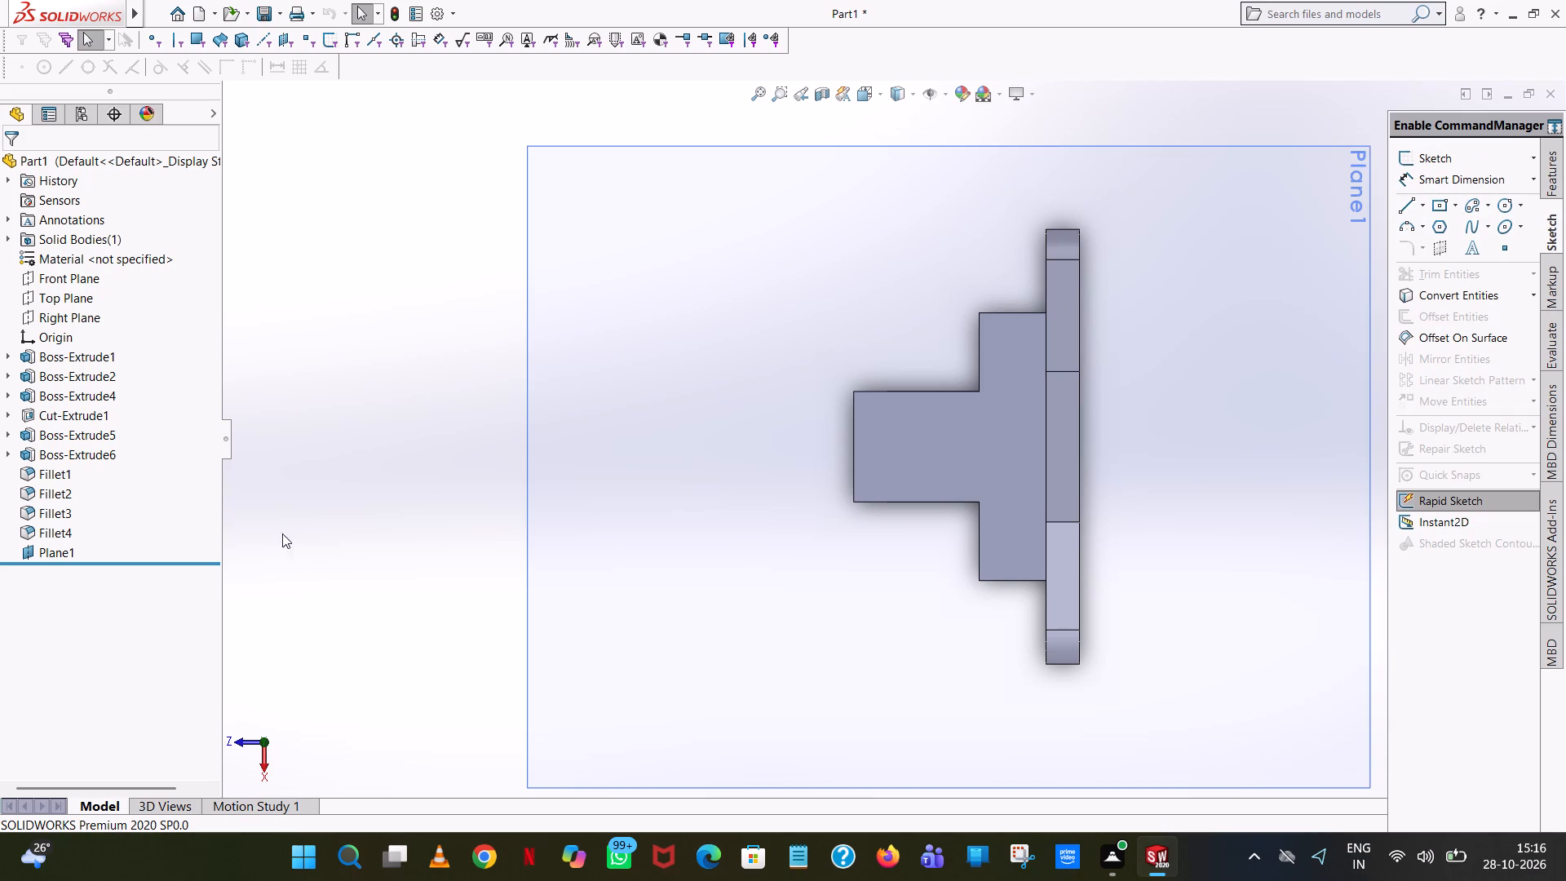
click(33, 550)
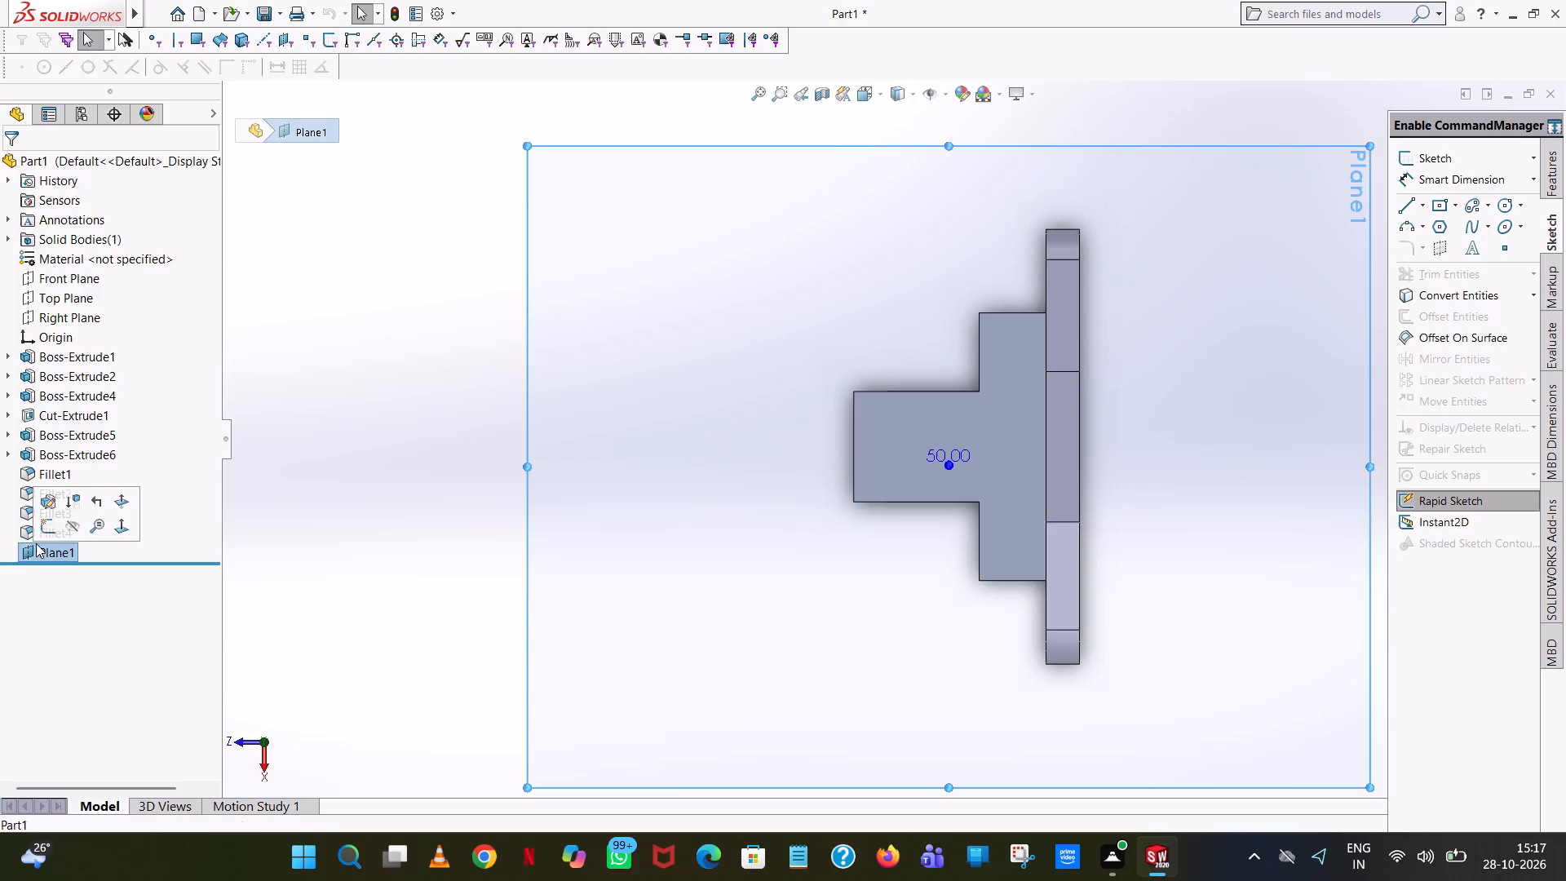
click(43, 519)
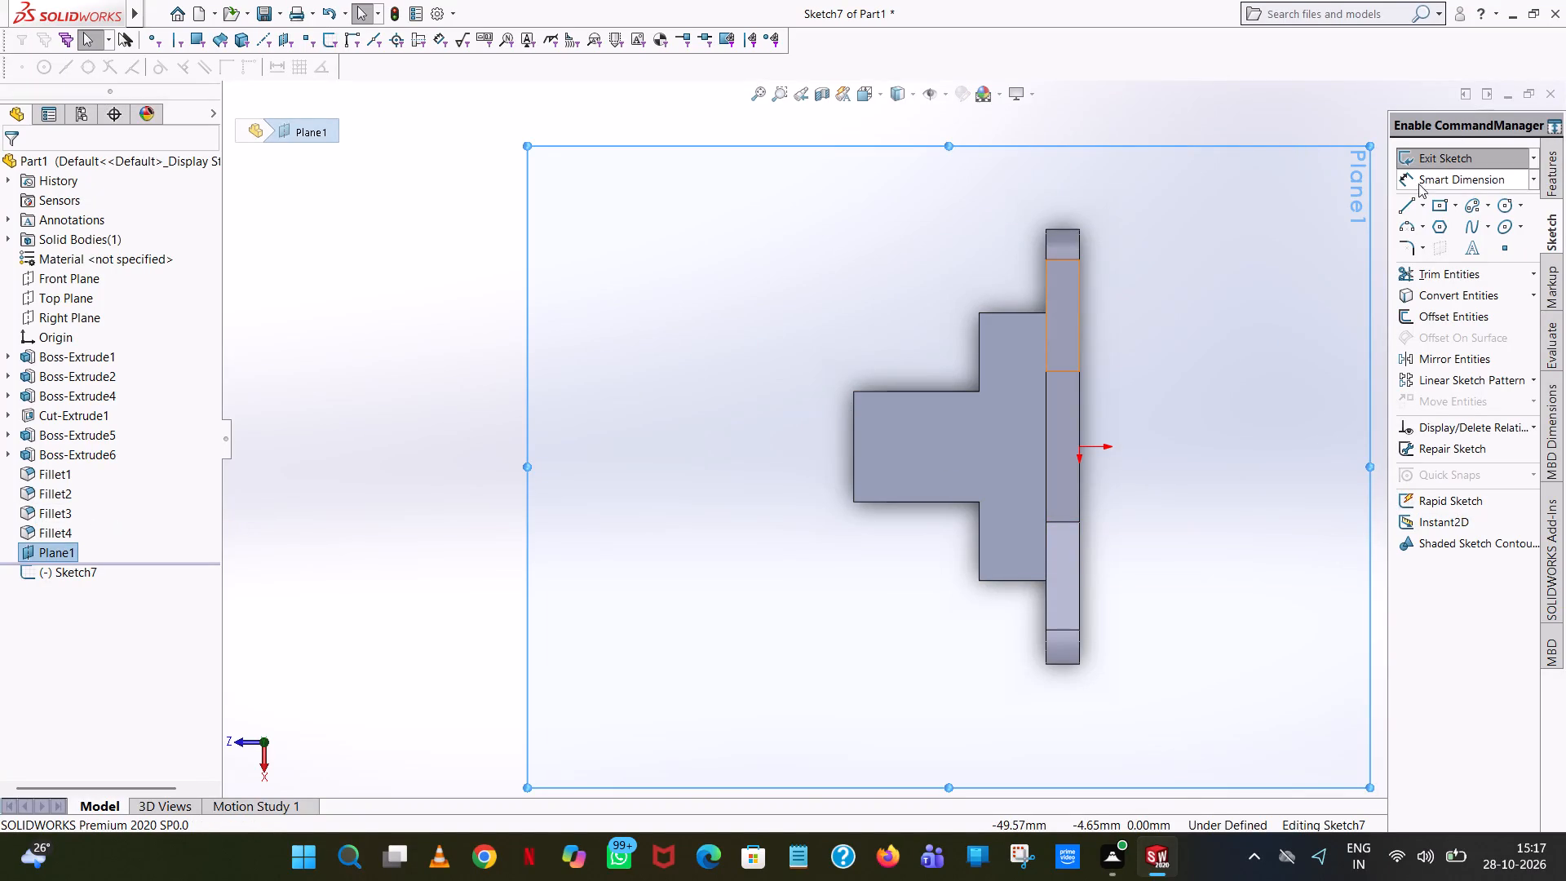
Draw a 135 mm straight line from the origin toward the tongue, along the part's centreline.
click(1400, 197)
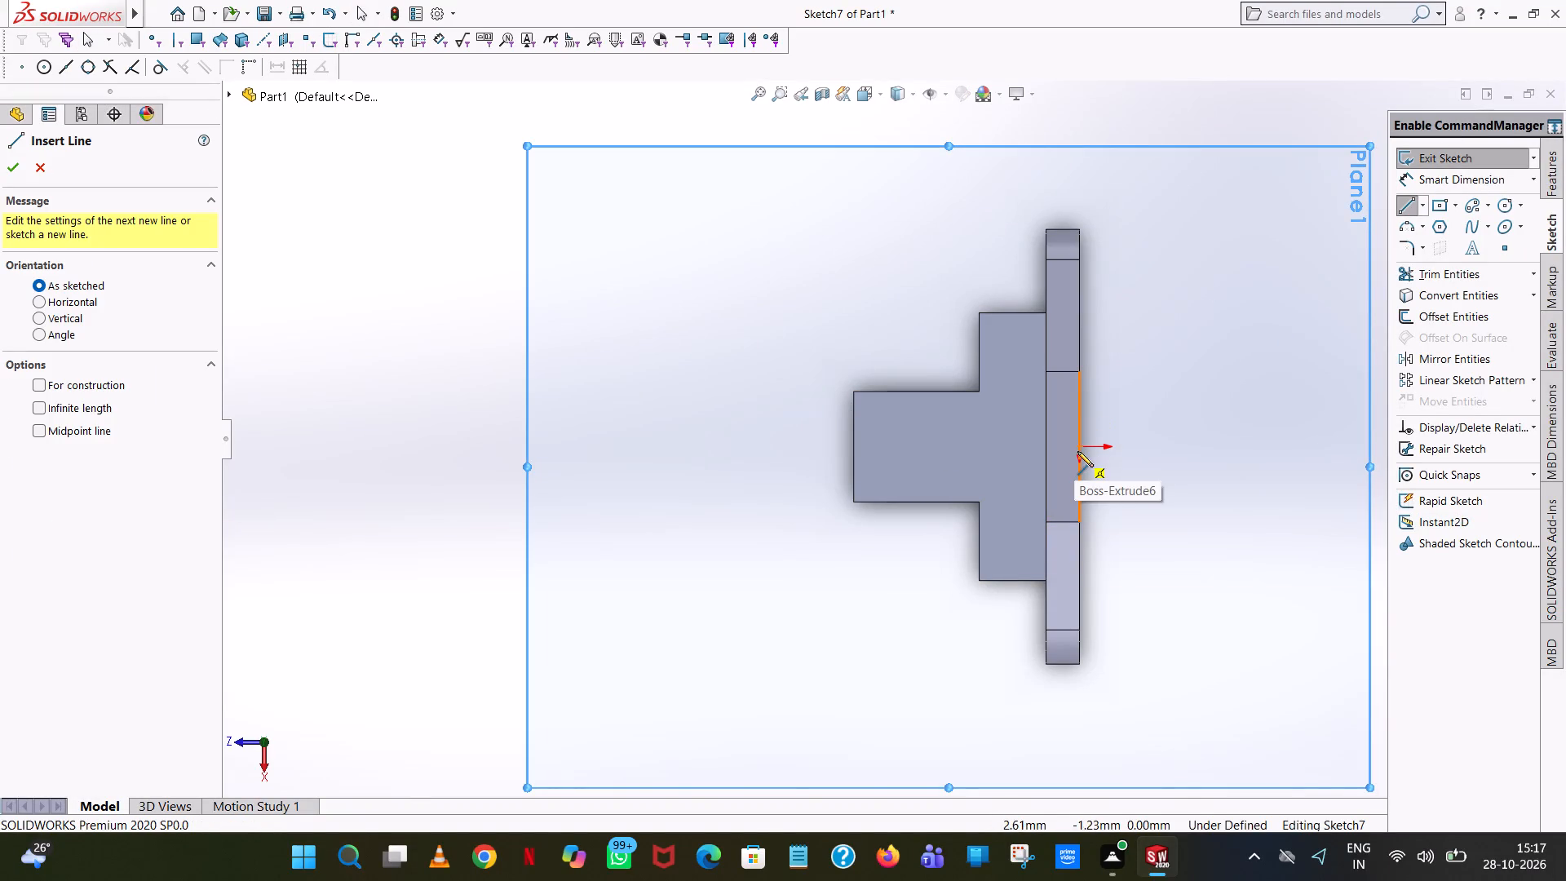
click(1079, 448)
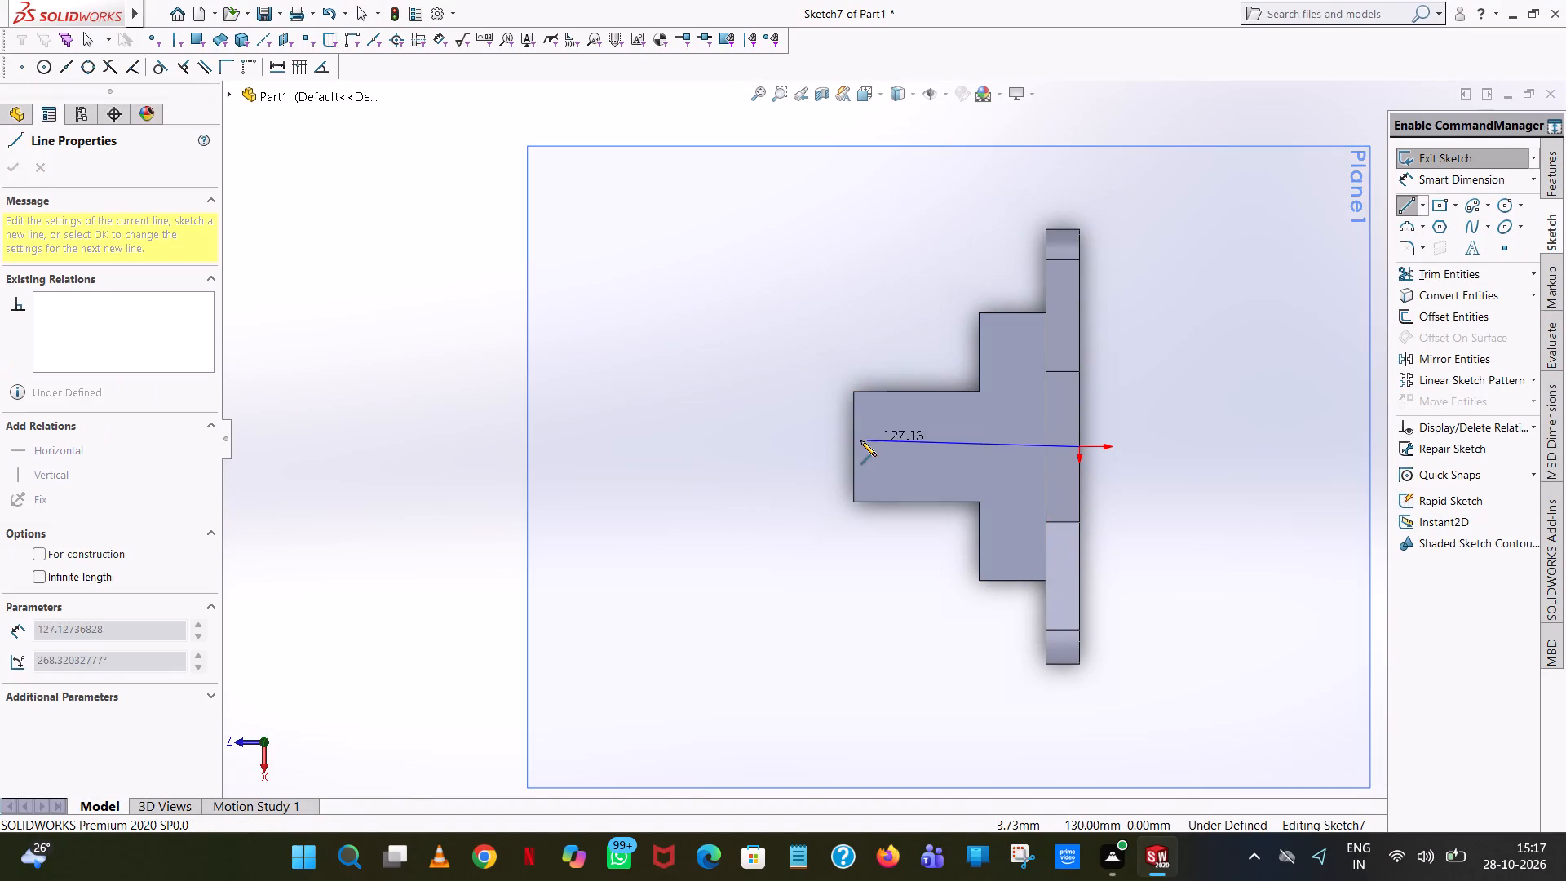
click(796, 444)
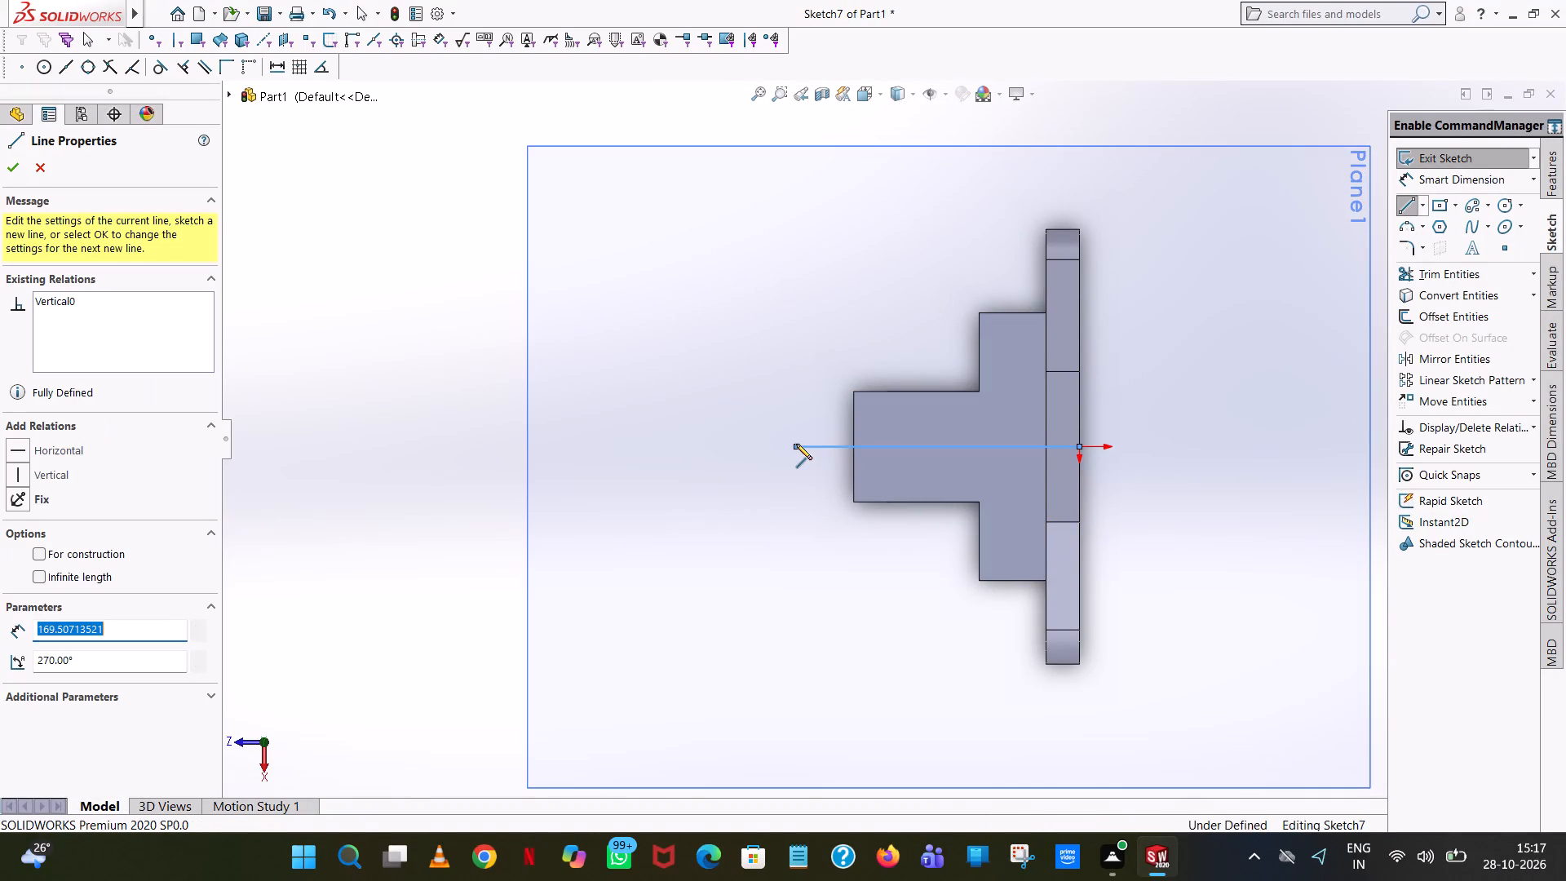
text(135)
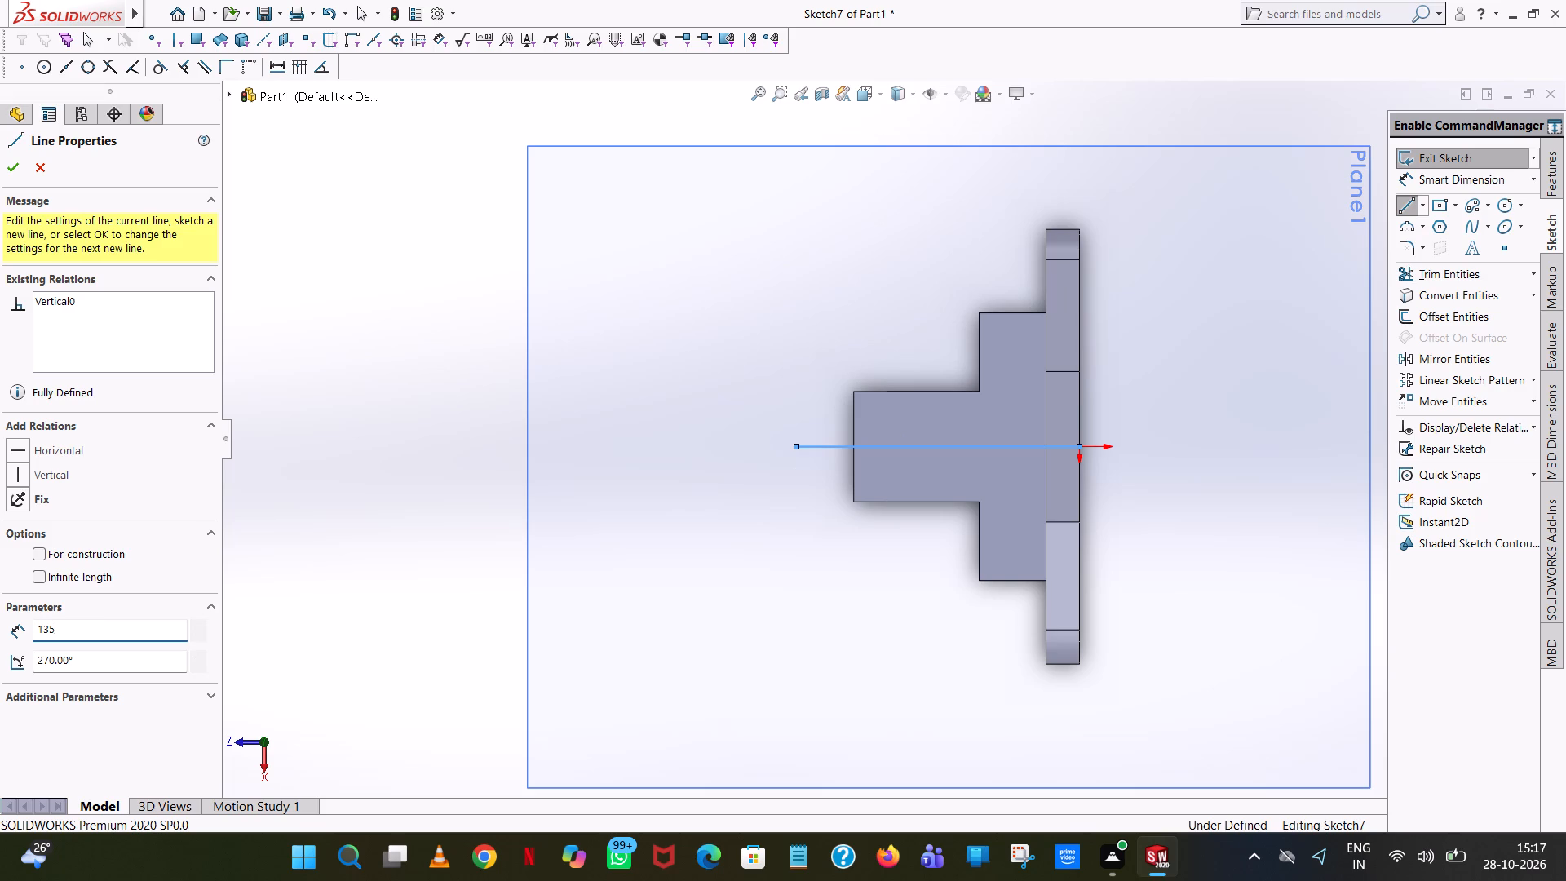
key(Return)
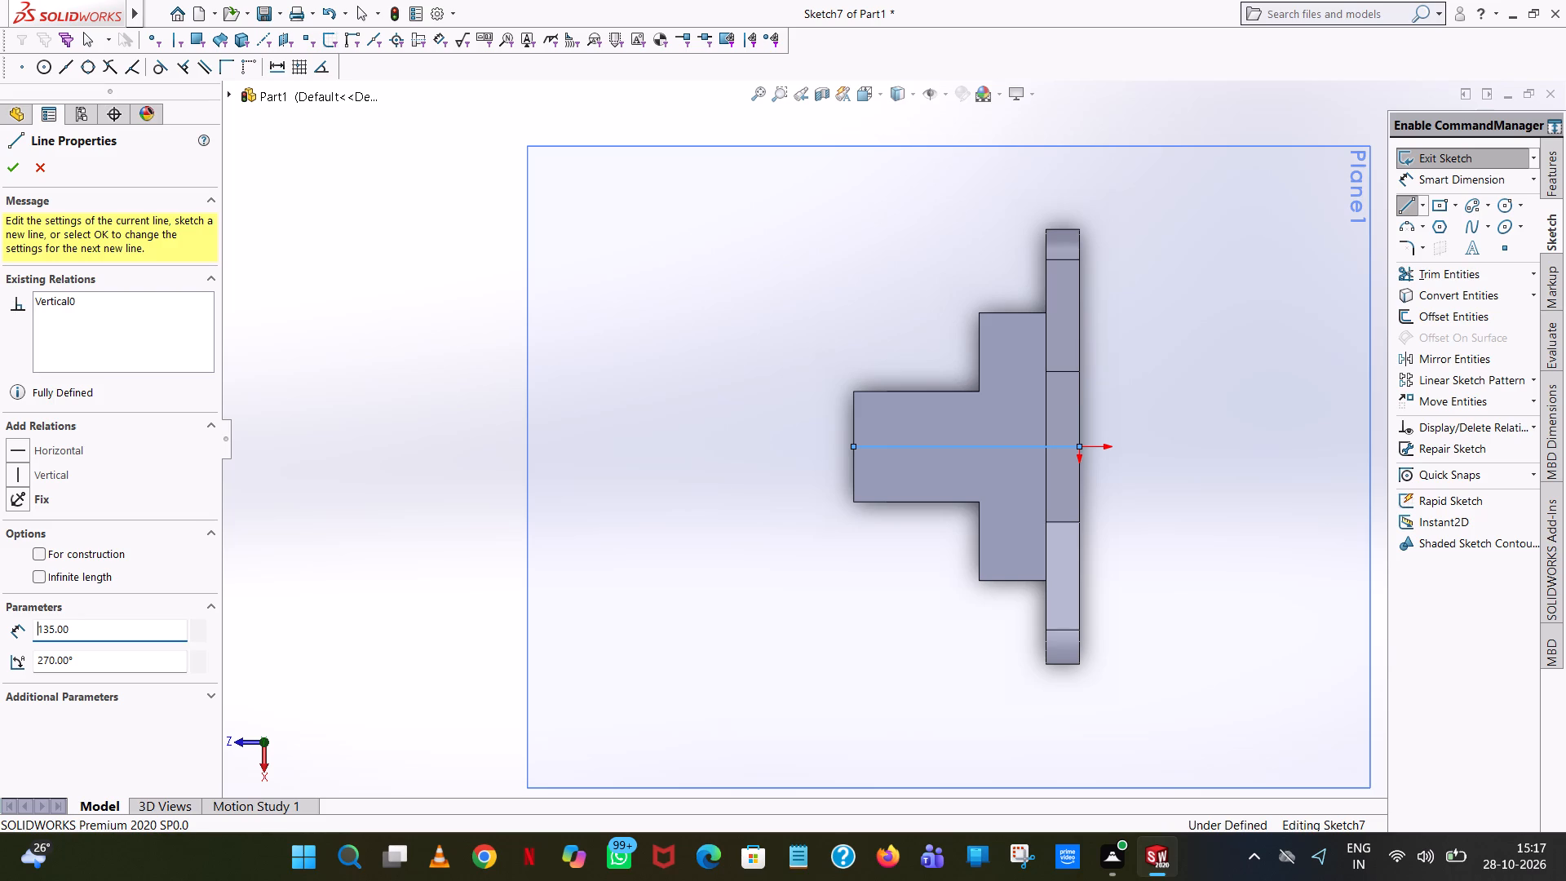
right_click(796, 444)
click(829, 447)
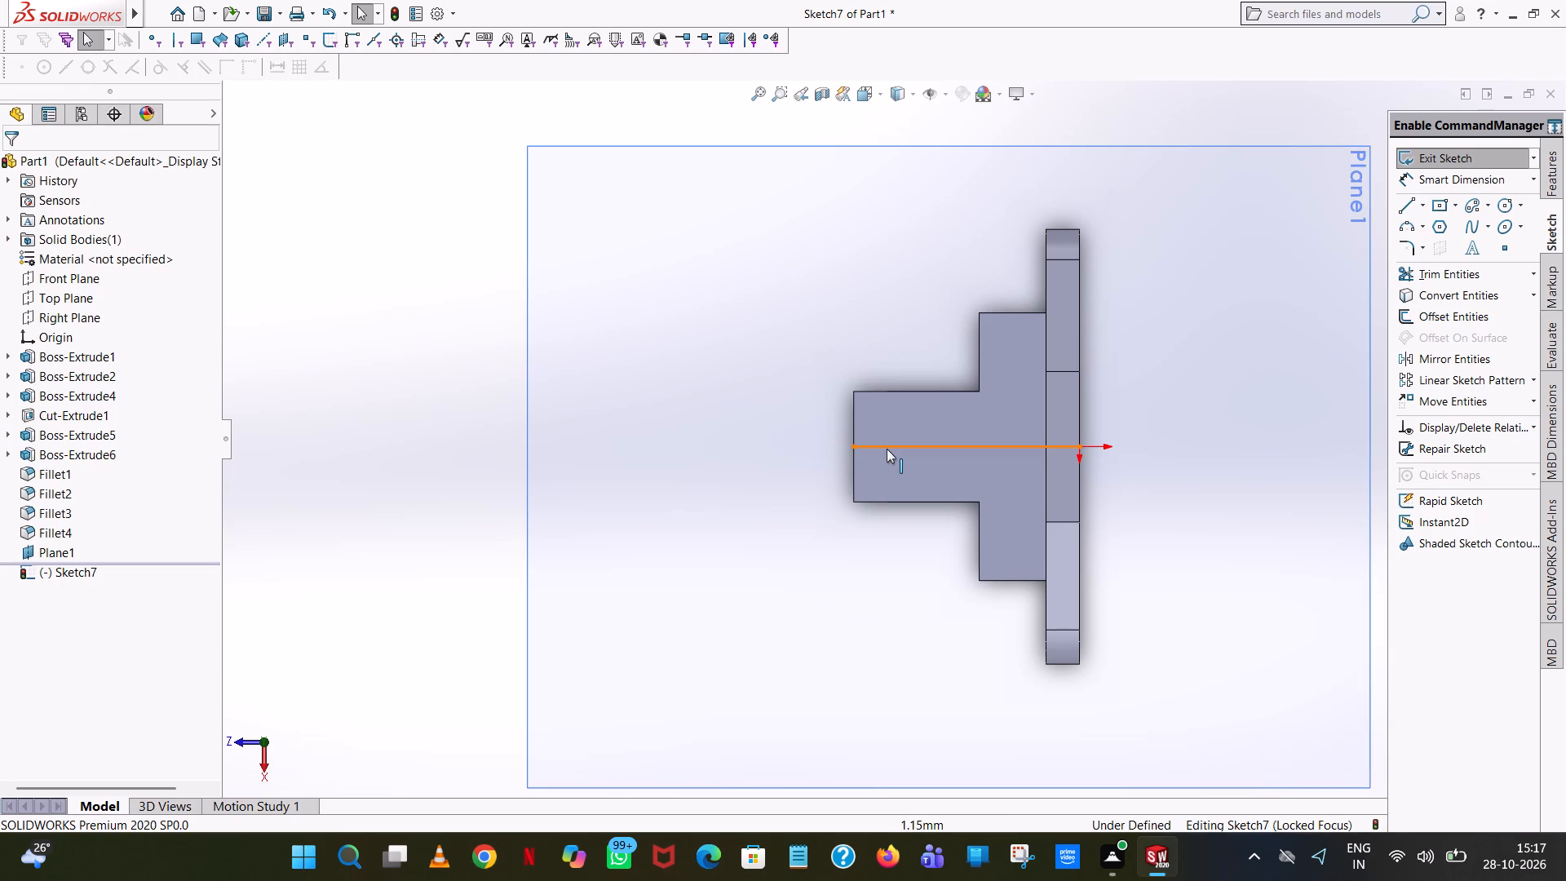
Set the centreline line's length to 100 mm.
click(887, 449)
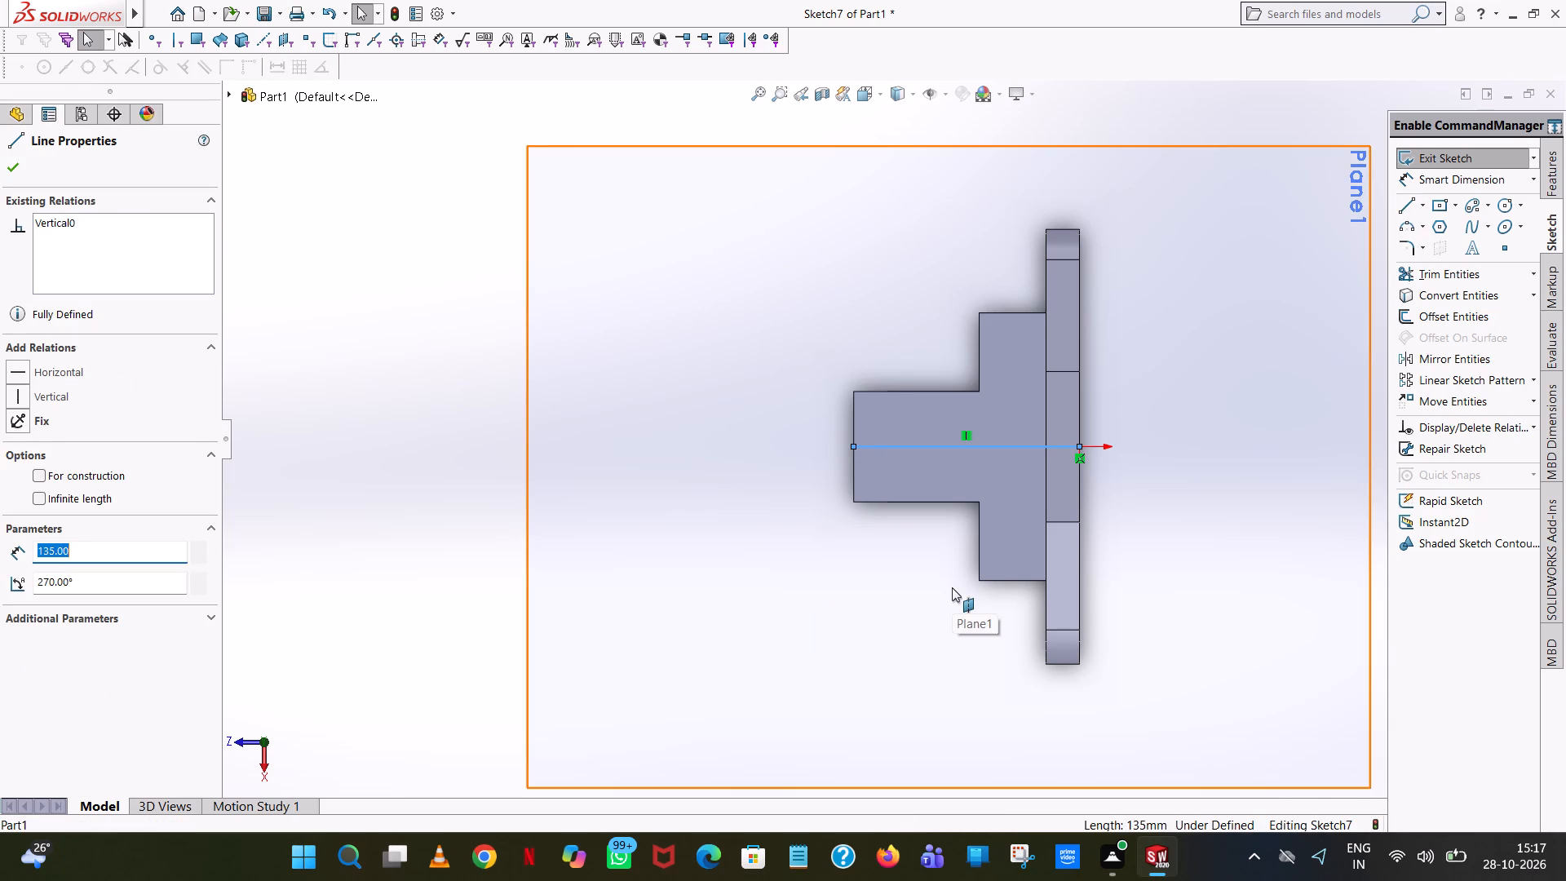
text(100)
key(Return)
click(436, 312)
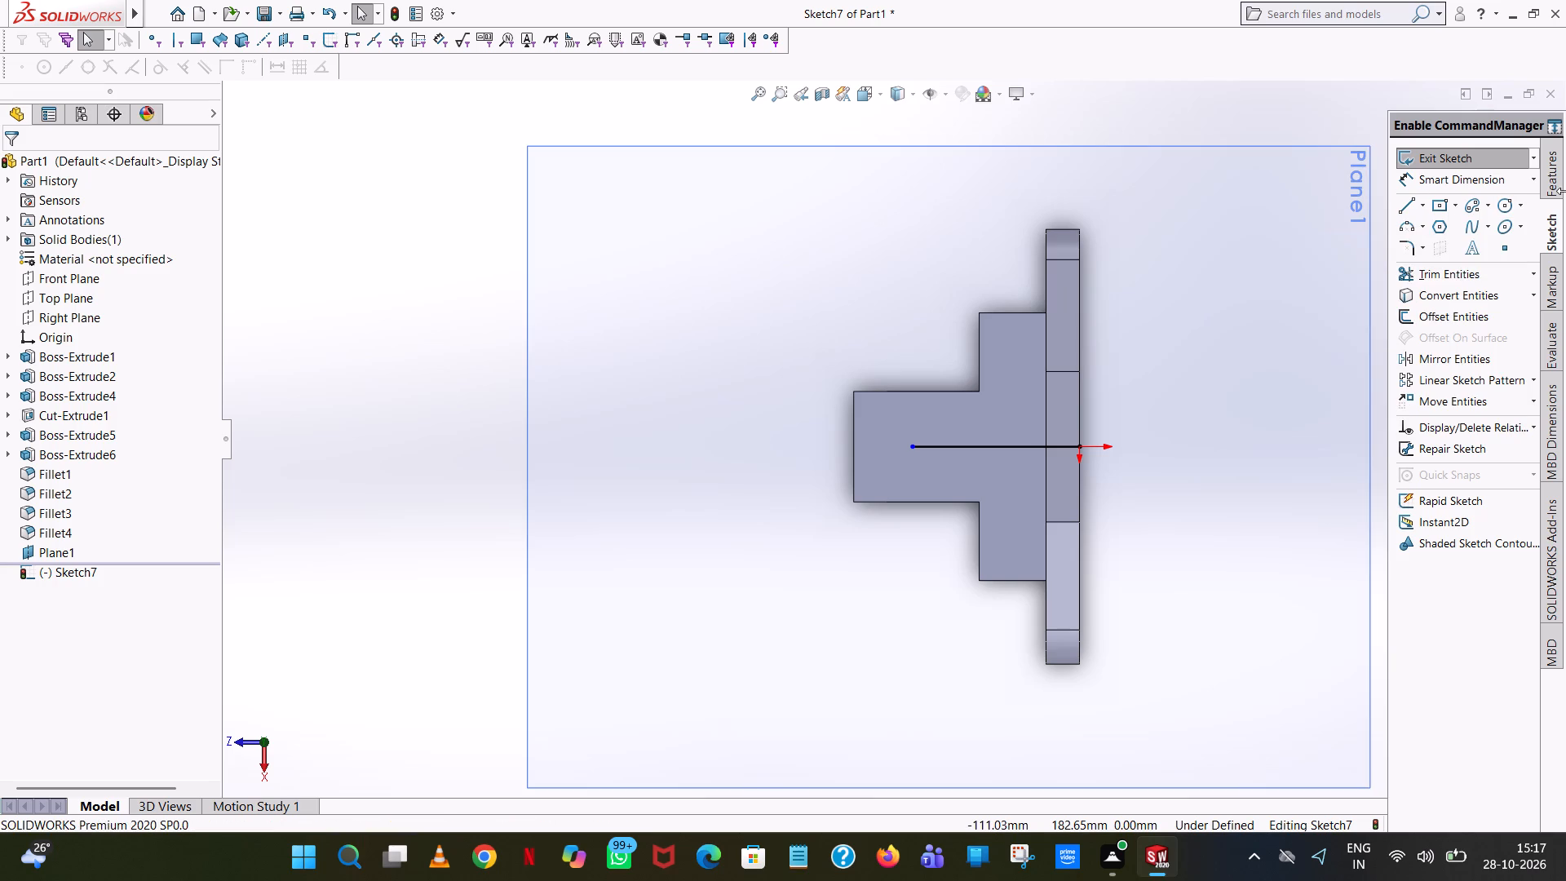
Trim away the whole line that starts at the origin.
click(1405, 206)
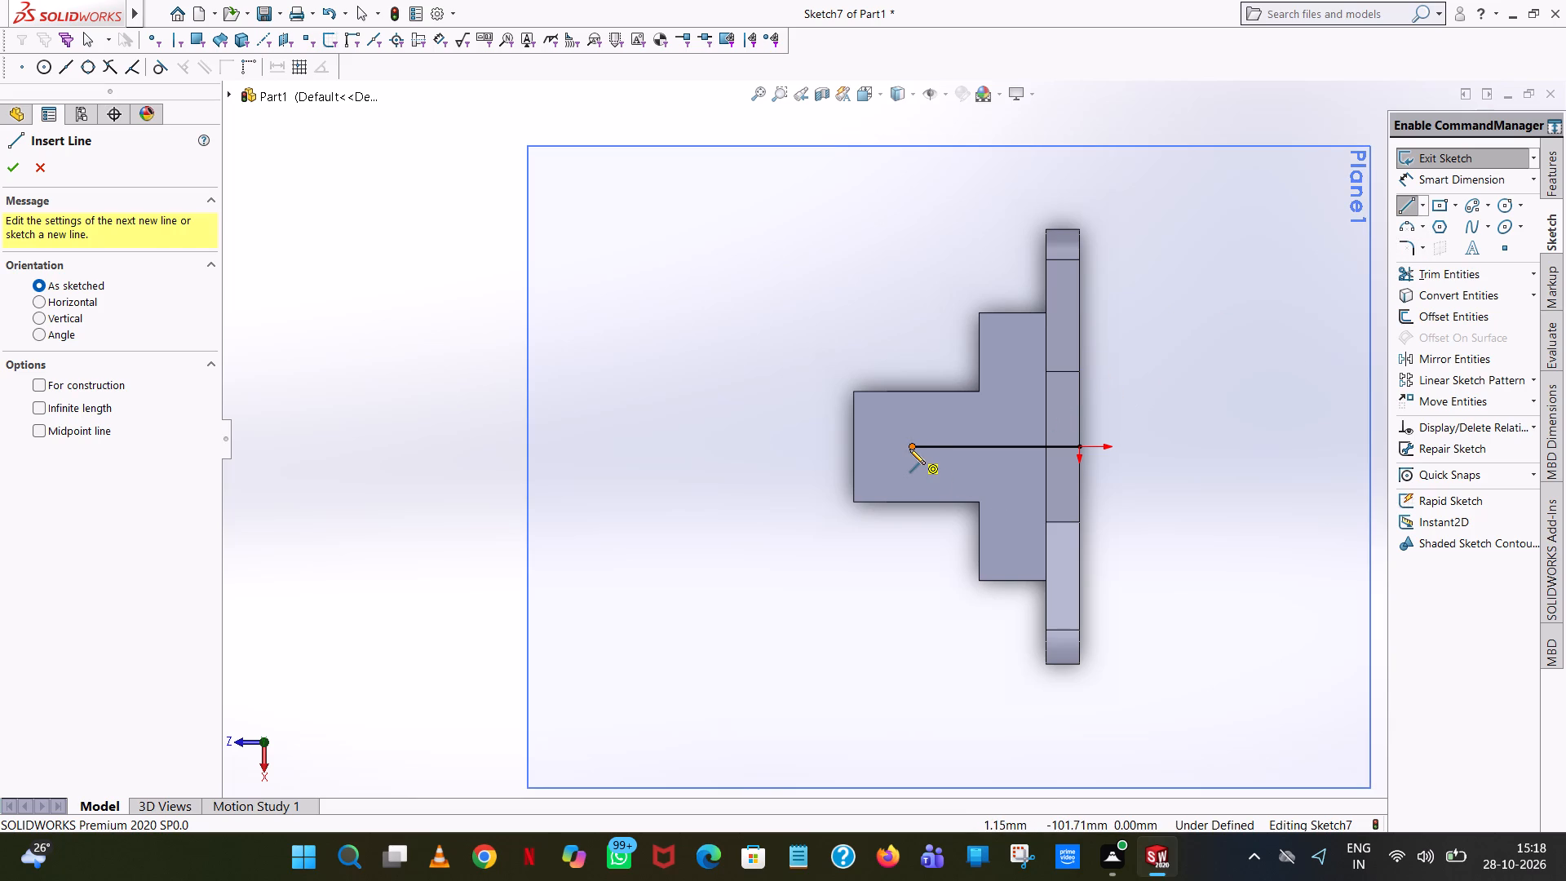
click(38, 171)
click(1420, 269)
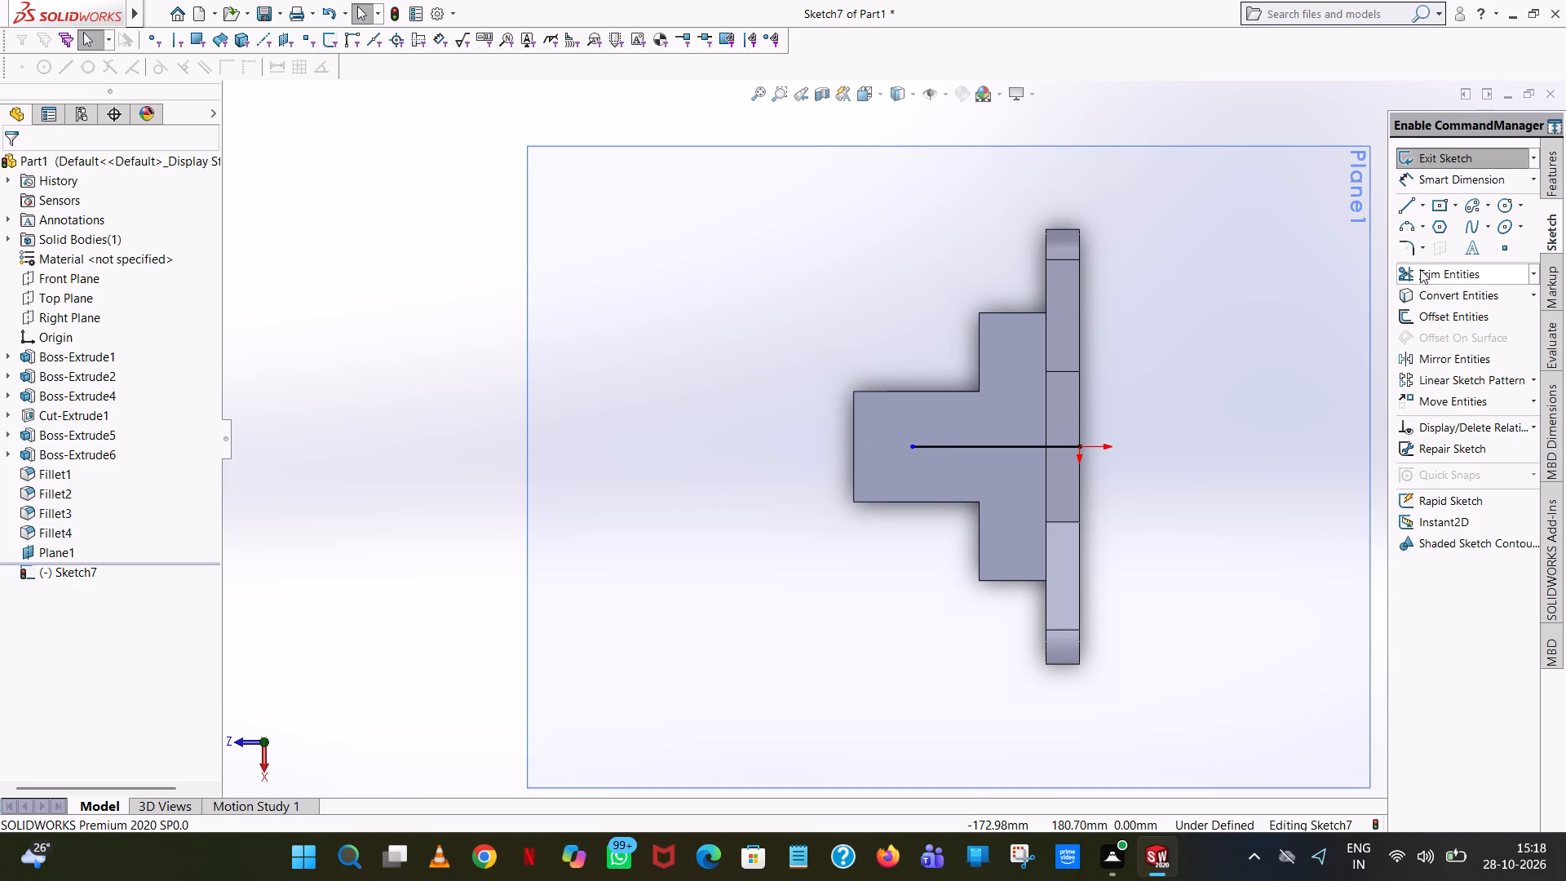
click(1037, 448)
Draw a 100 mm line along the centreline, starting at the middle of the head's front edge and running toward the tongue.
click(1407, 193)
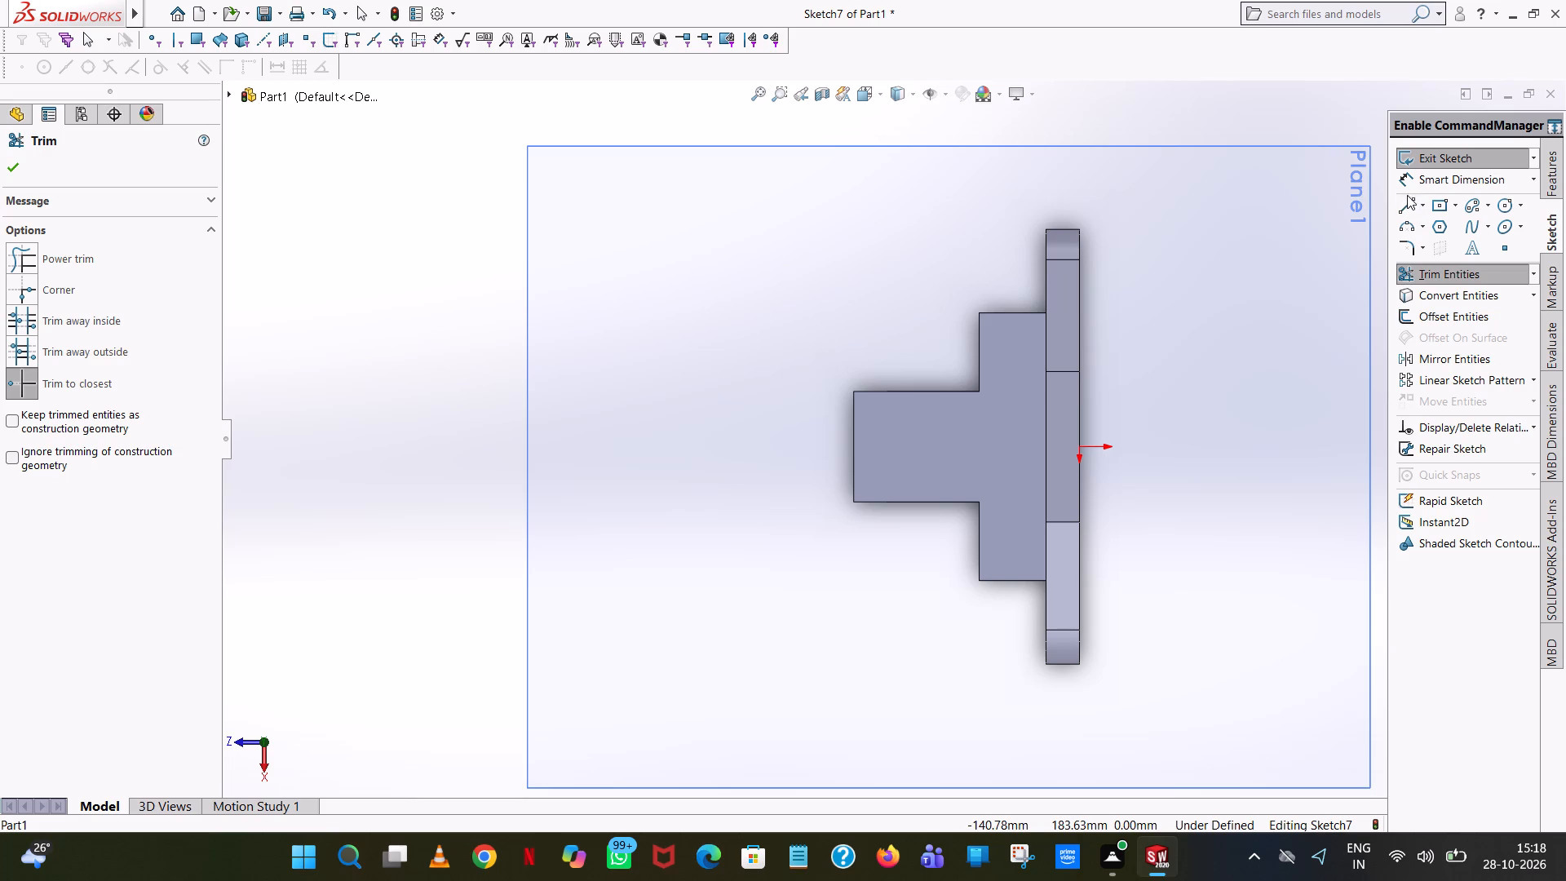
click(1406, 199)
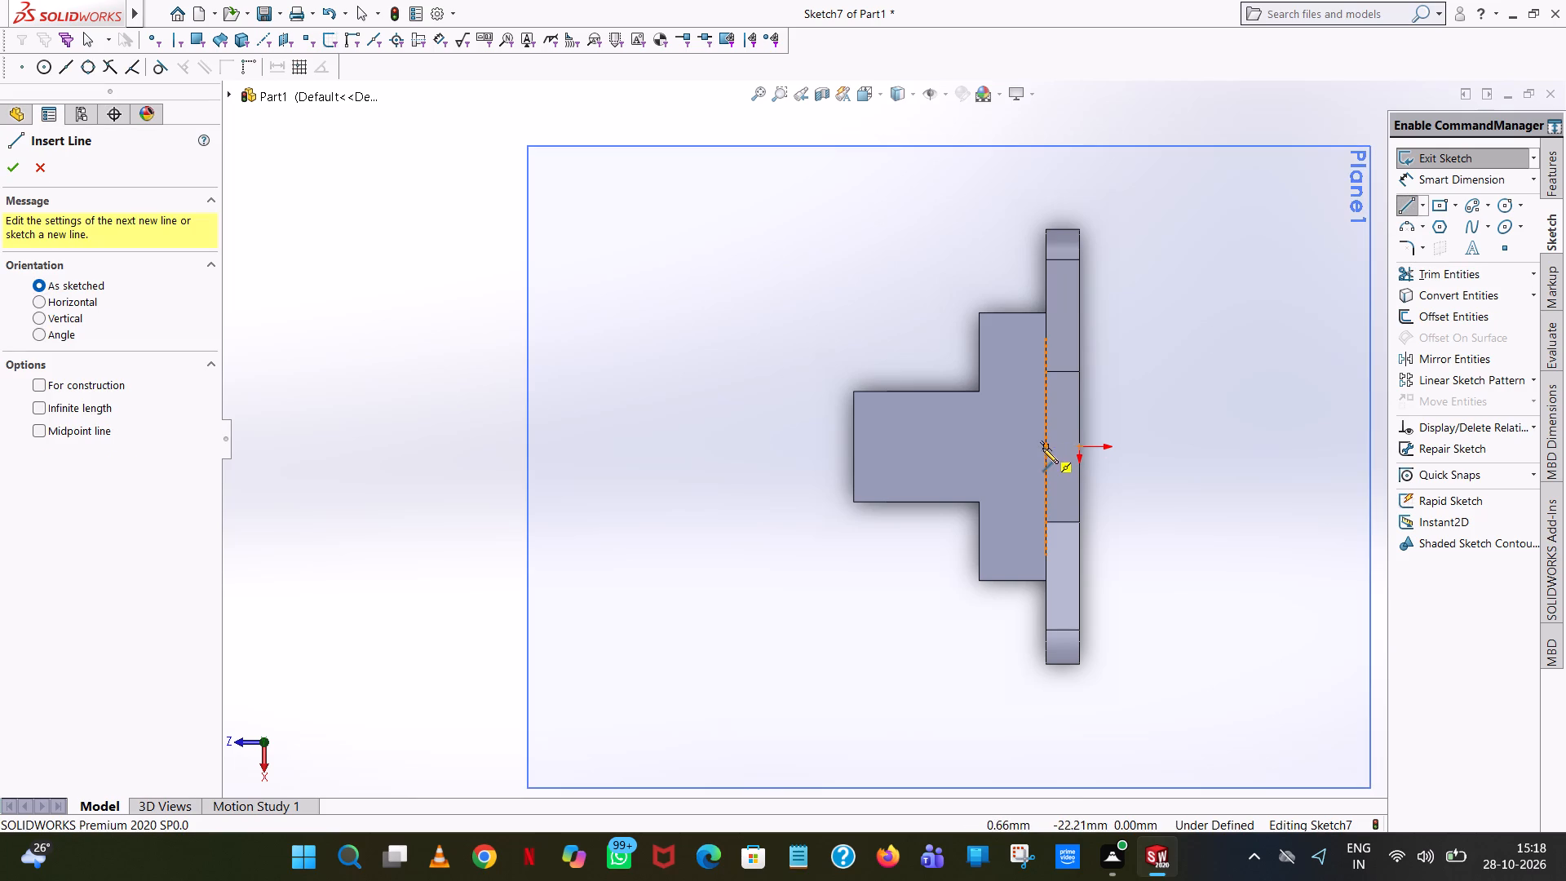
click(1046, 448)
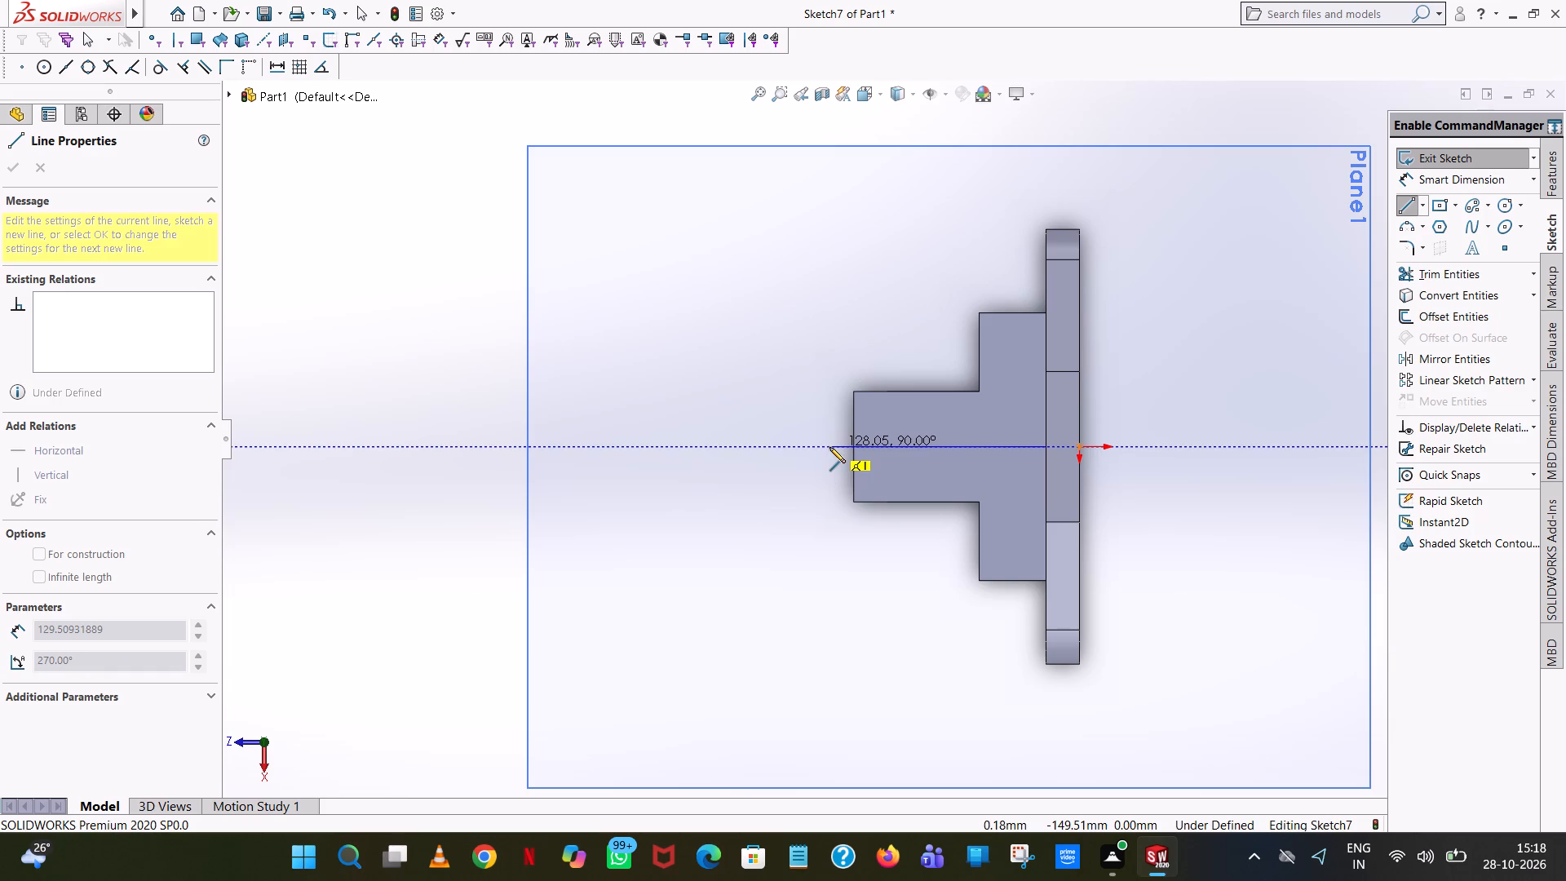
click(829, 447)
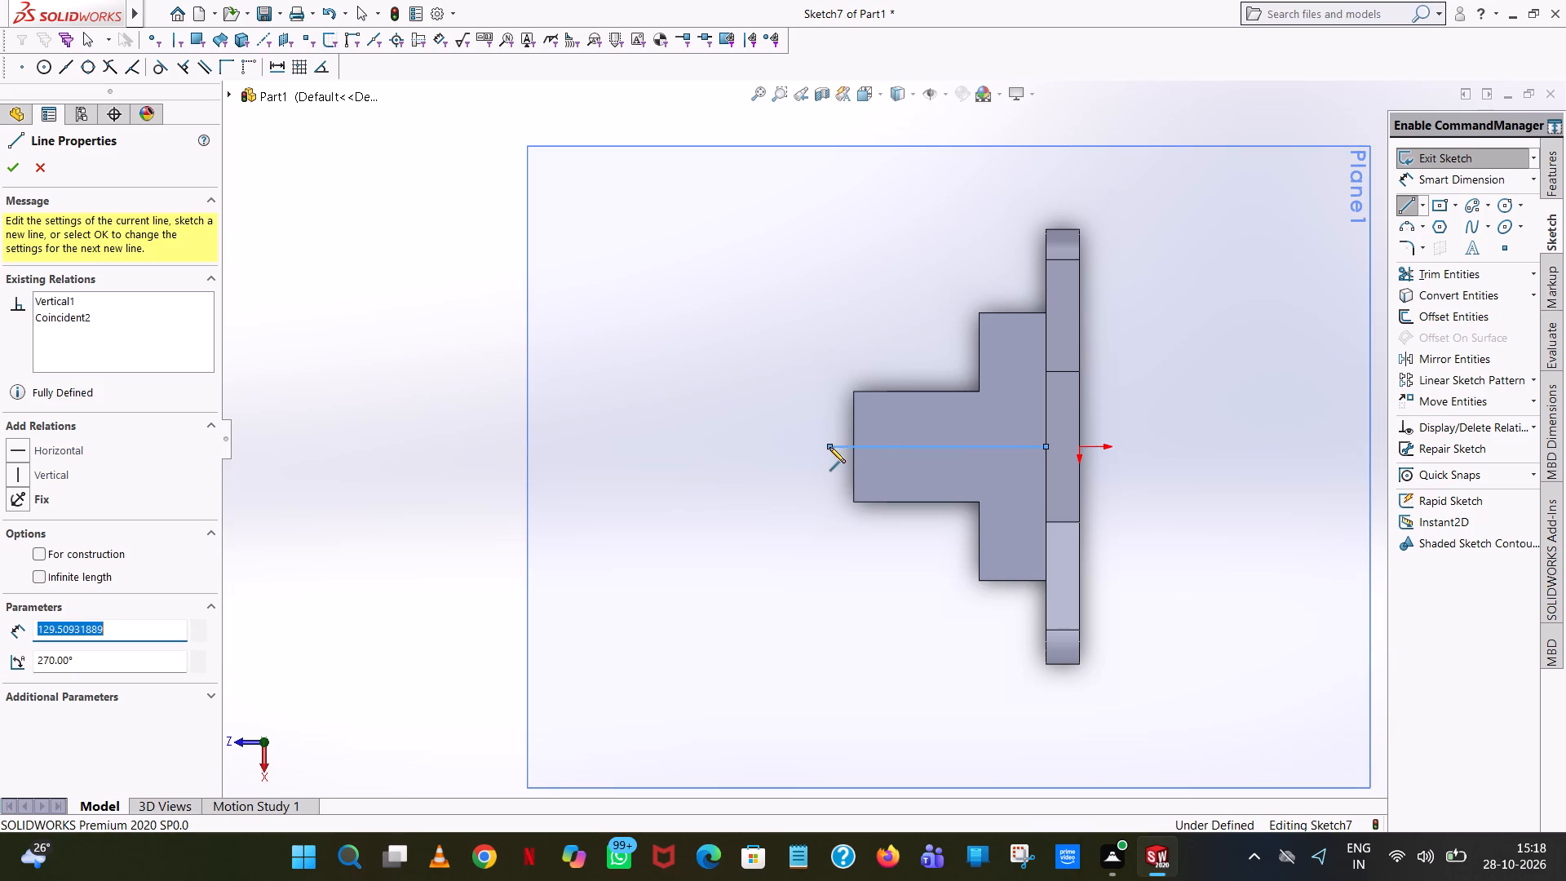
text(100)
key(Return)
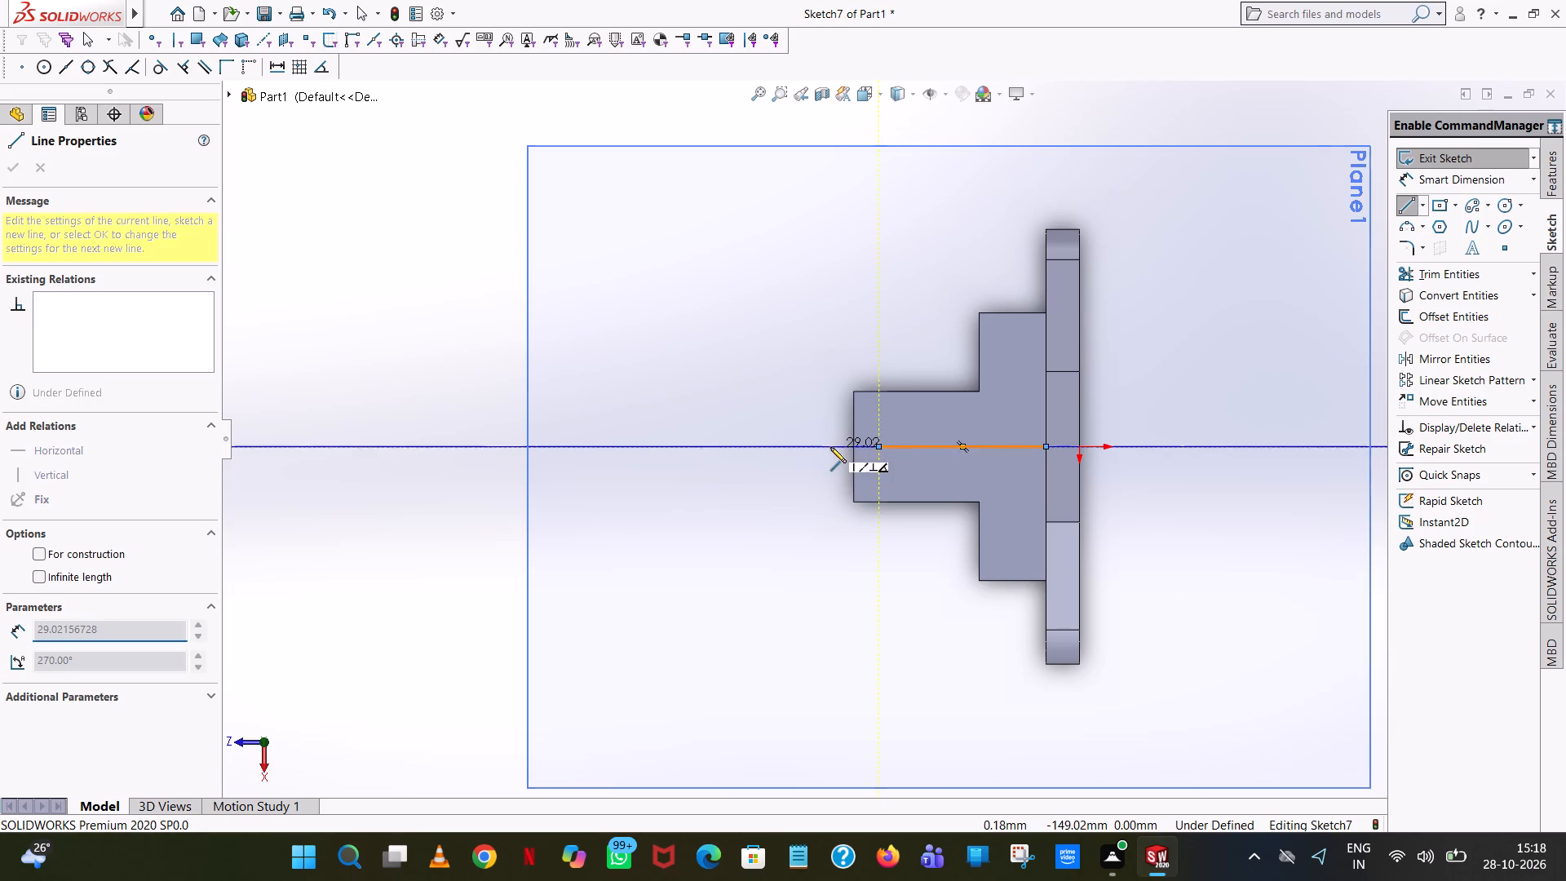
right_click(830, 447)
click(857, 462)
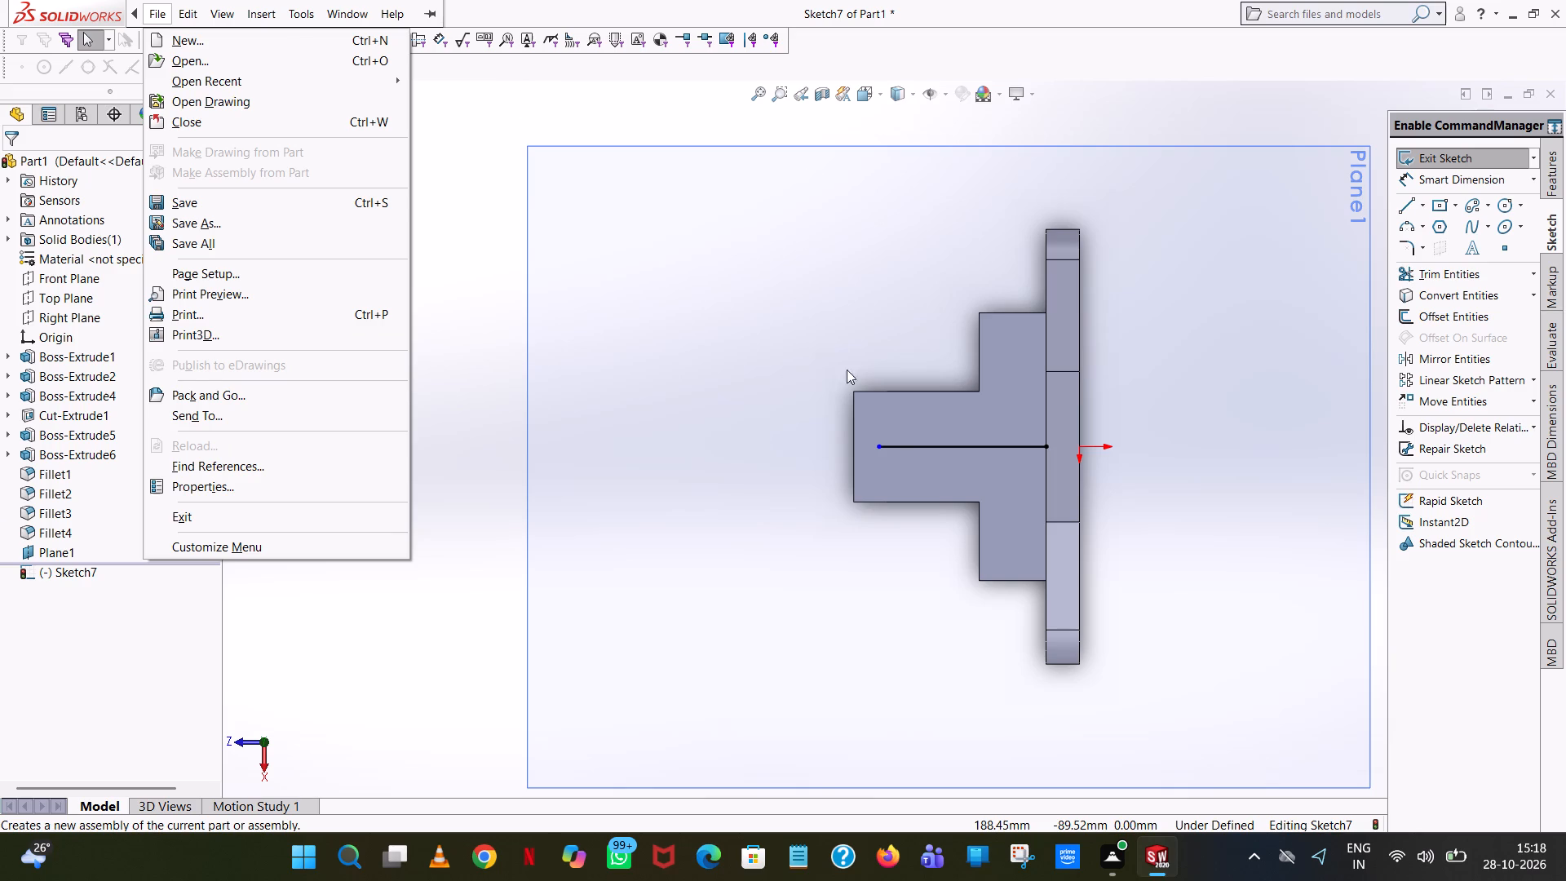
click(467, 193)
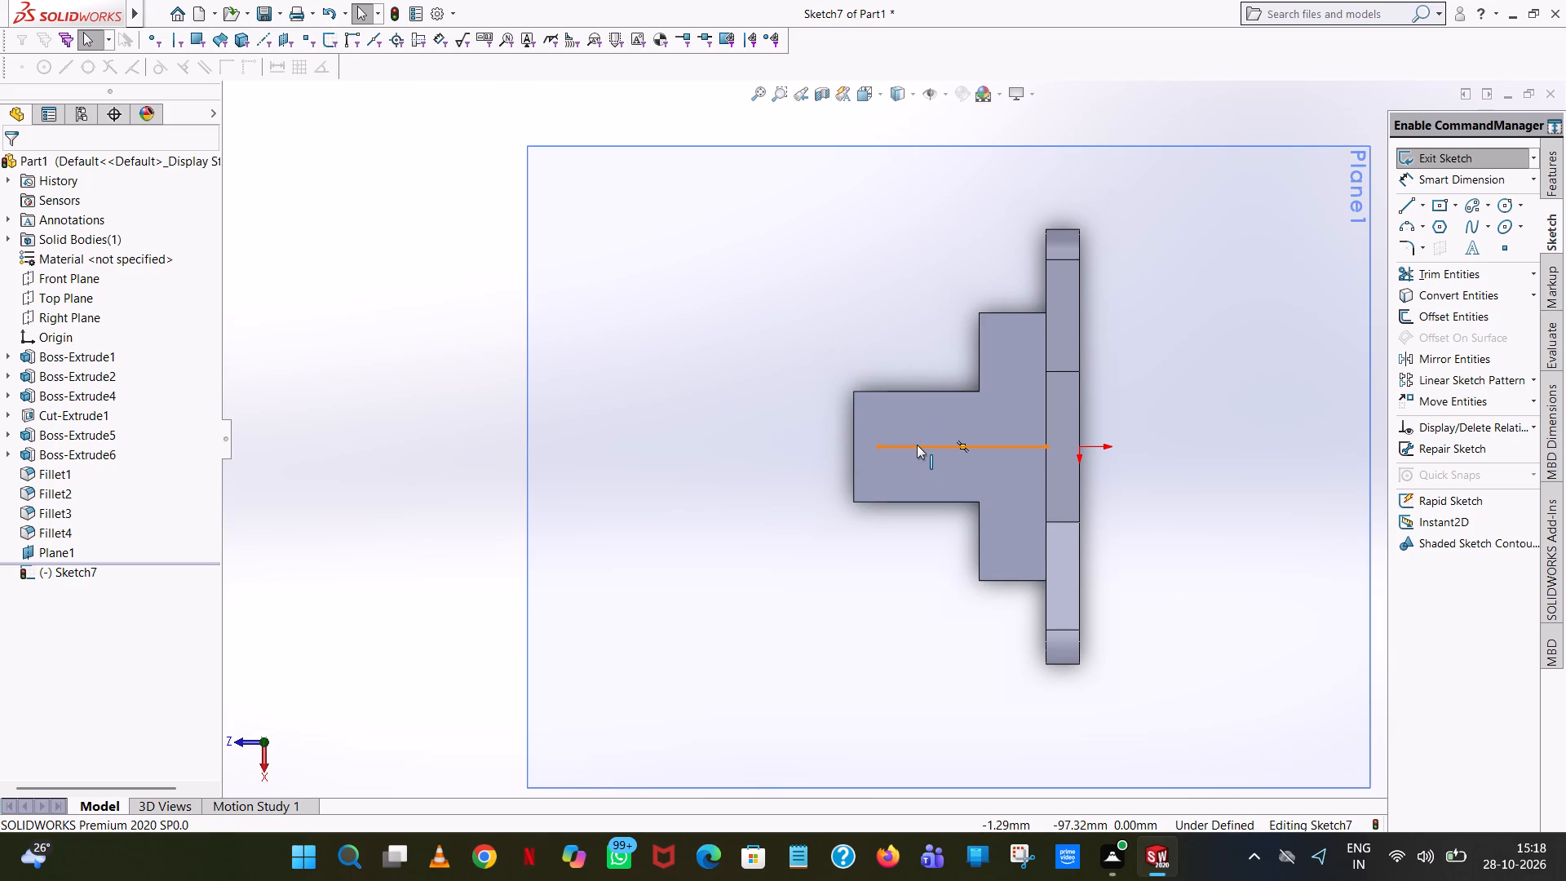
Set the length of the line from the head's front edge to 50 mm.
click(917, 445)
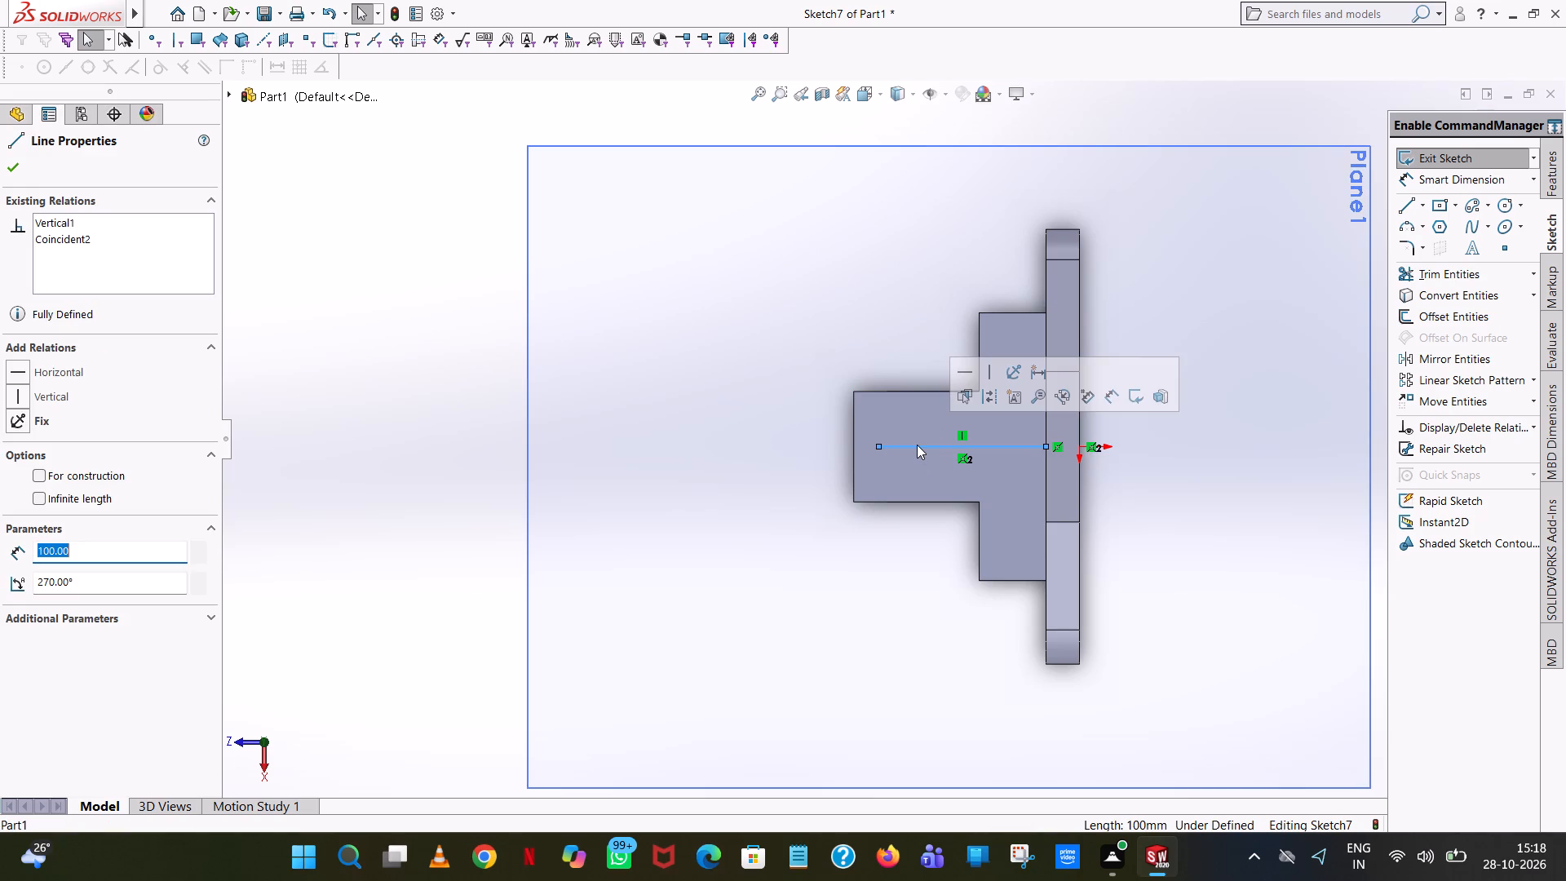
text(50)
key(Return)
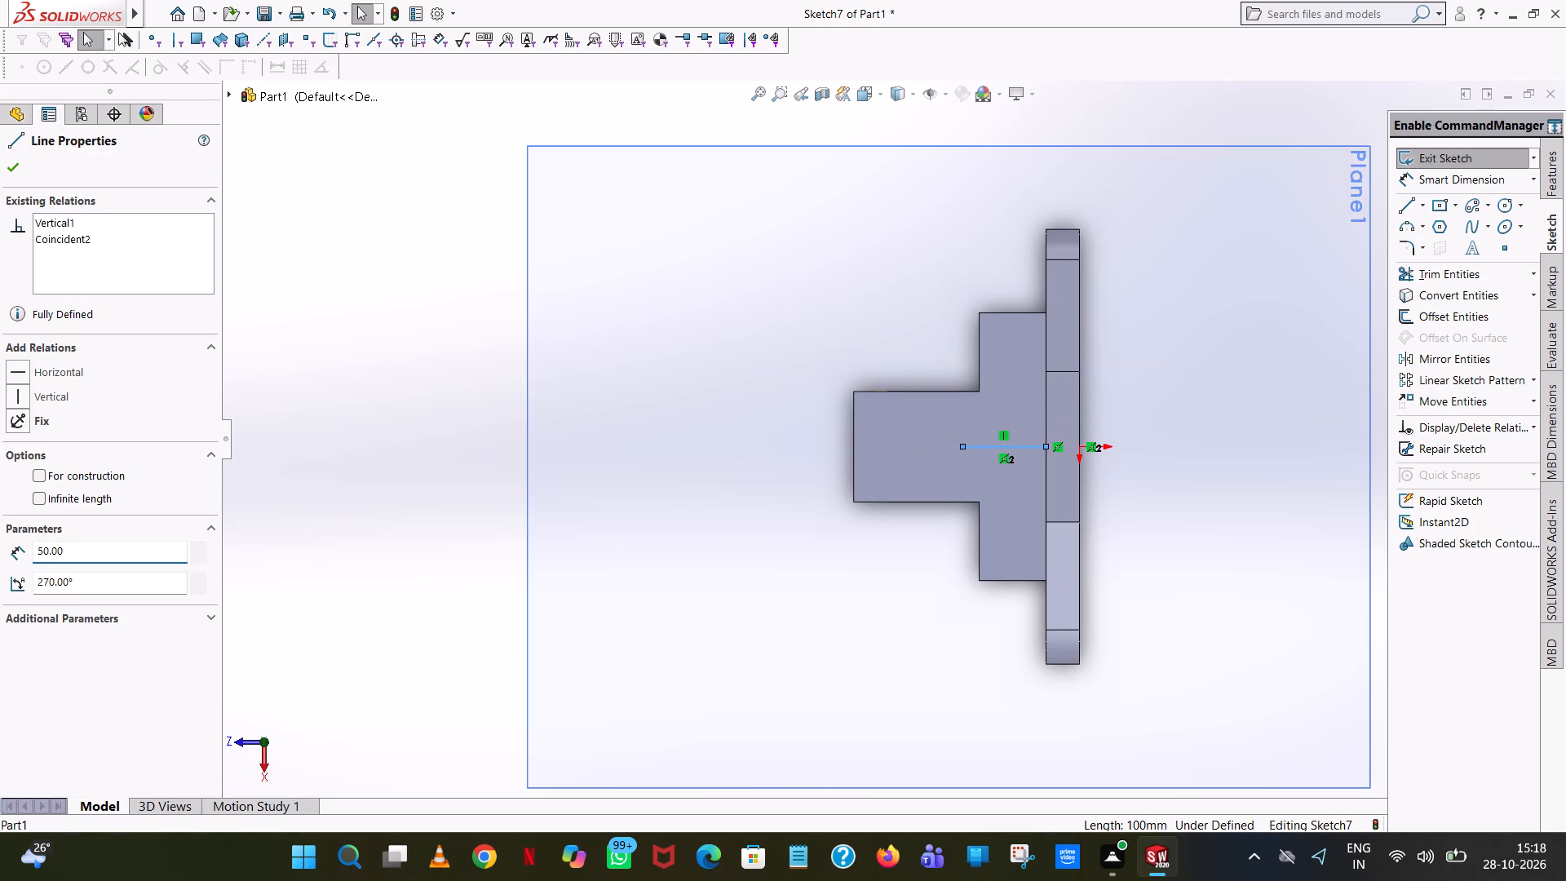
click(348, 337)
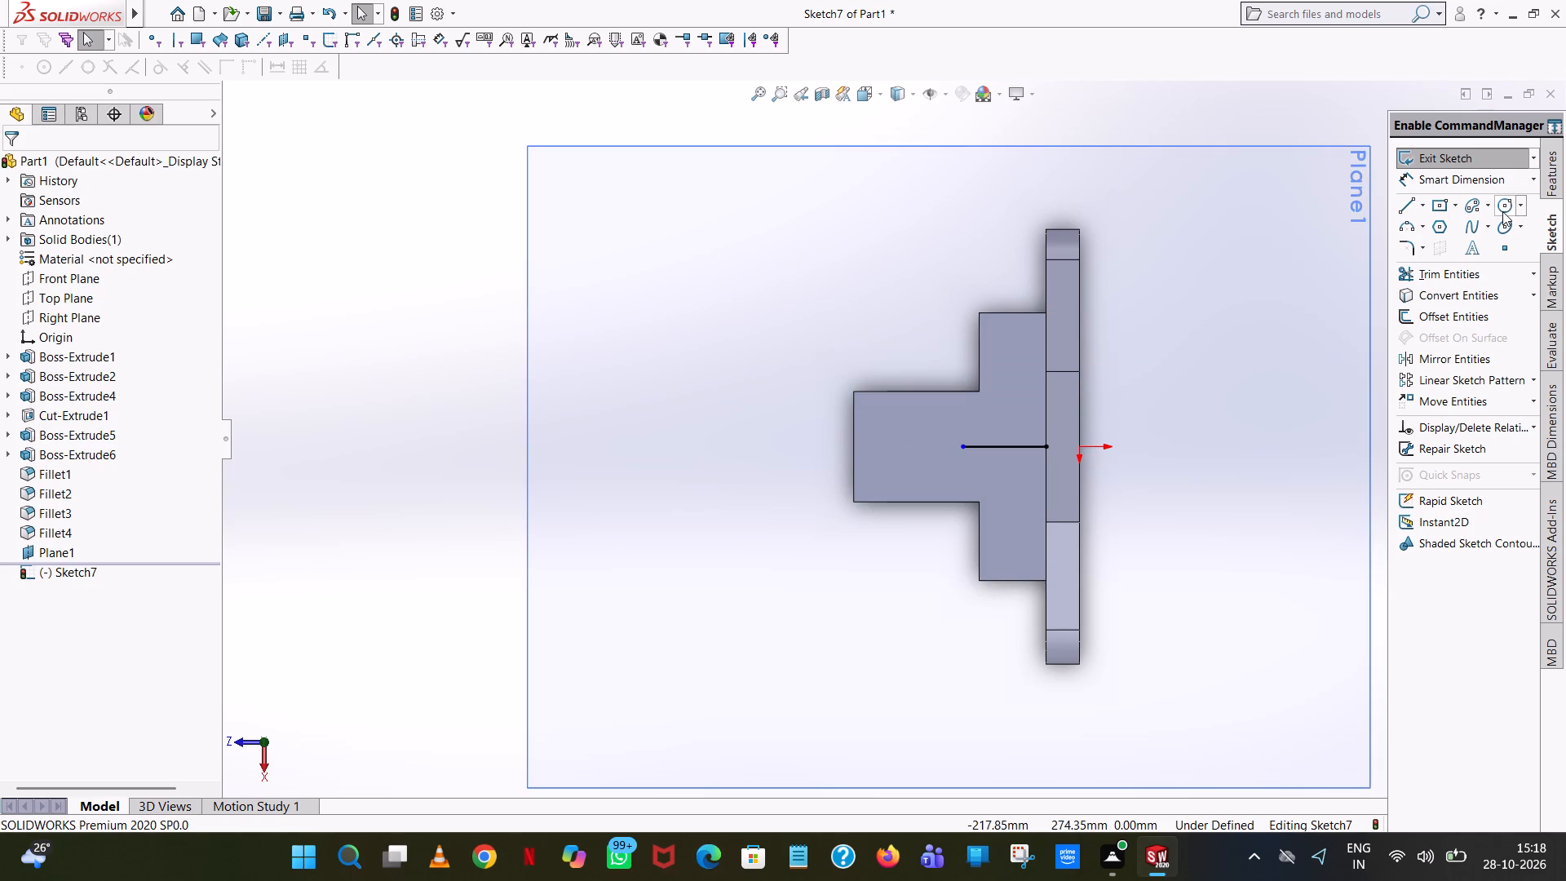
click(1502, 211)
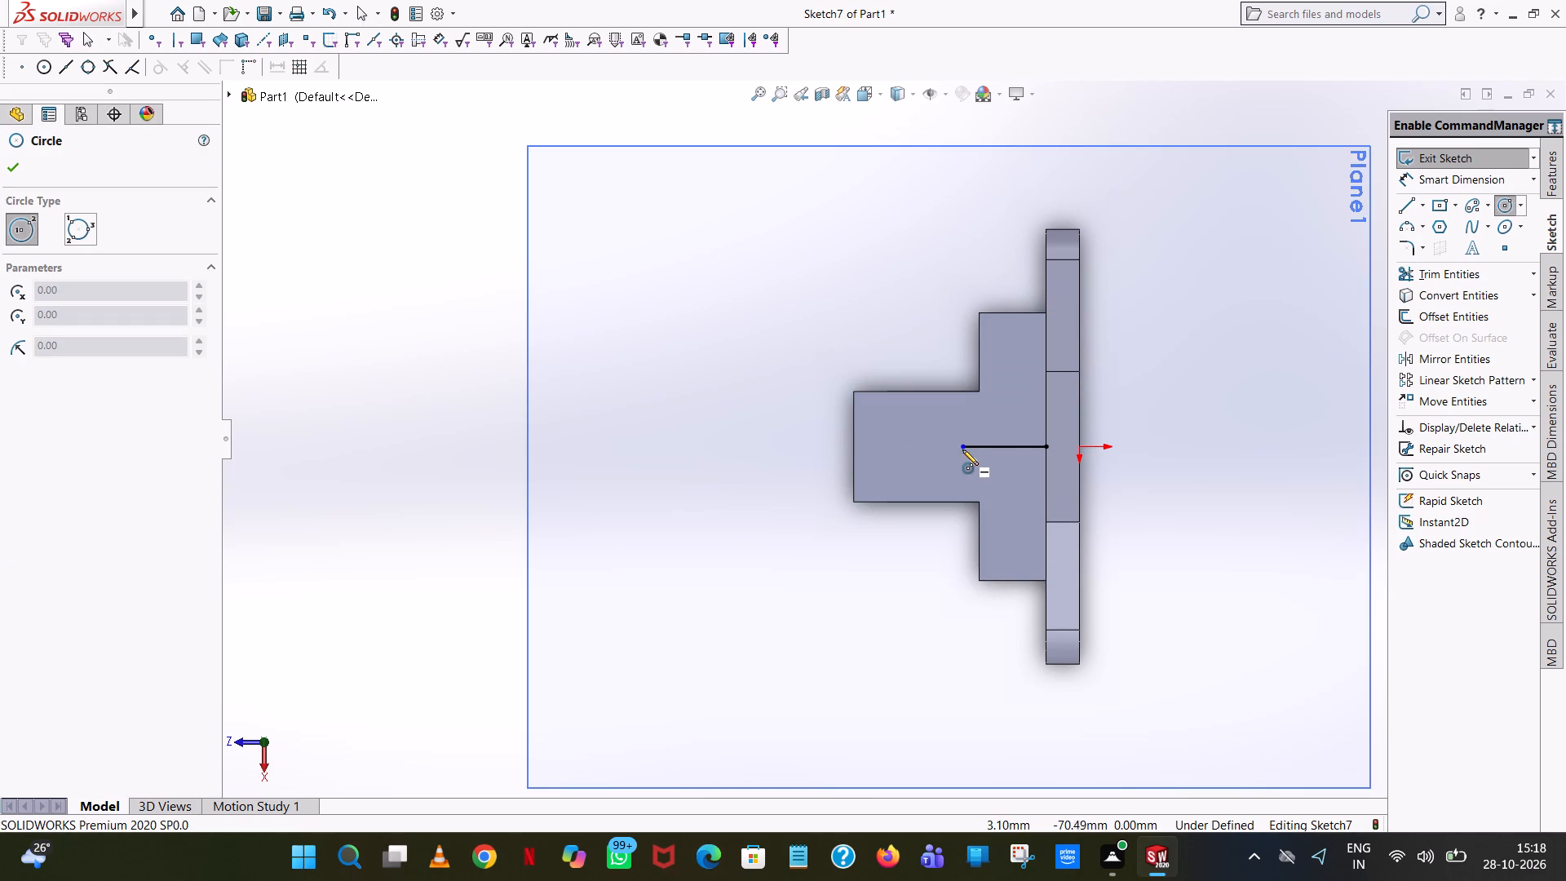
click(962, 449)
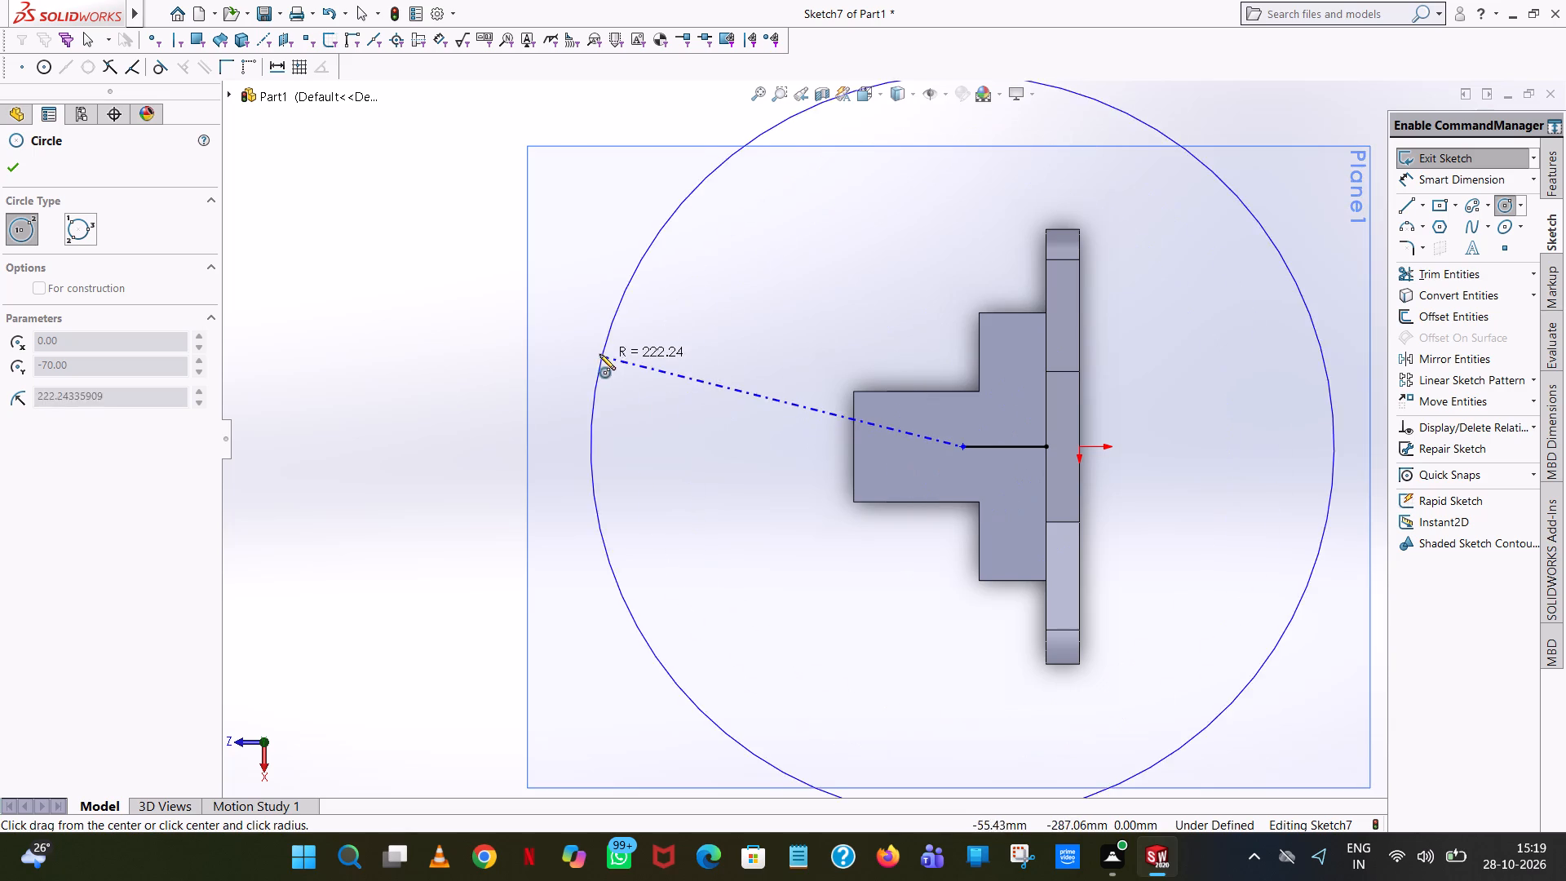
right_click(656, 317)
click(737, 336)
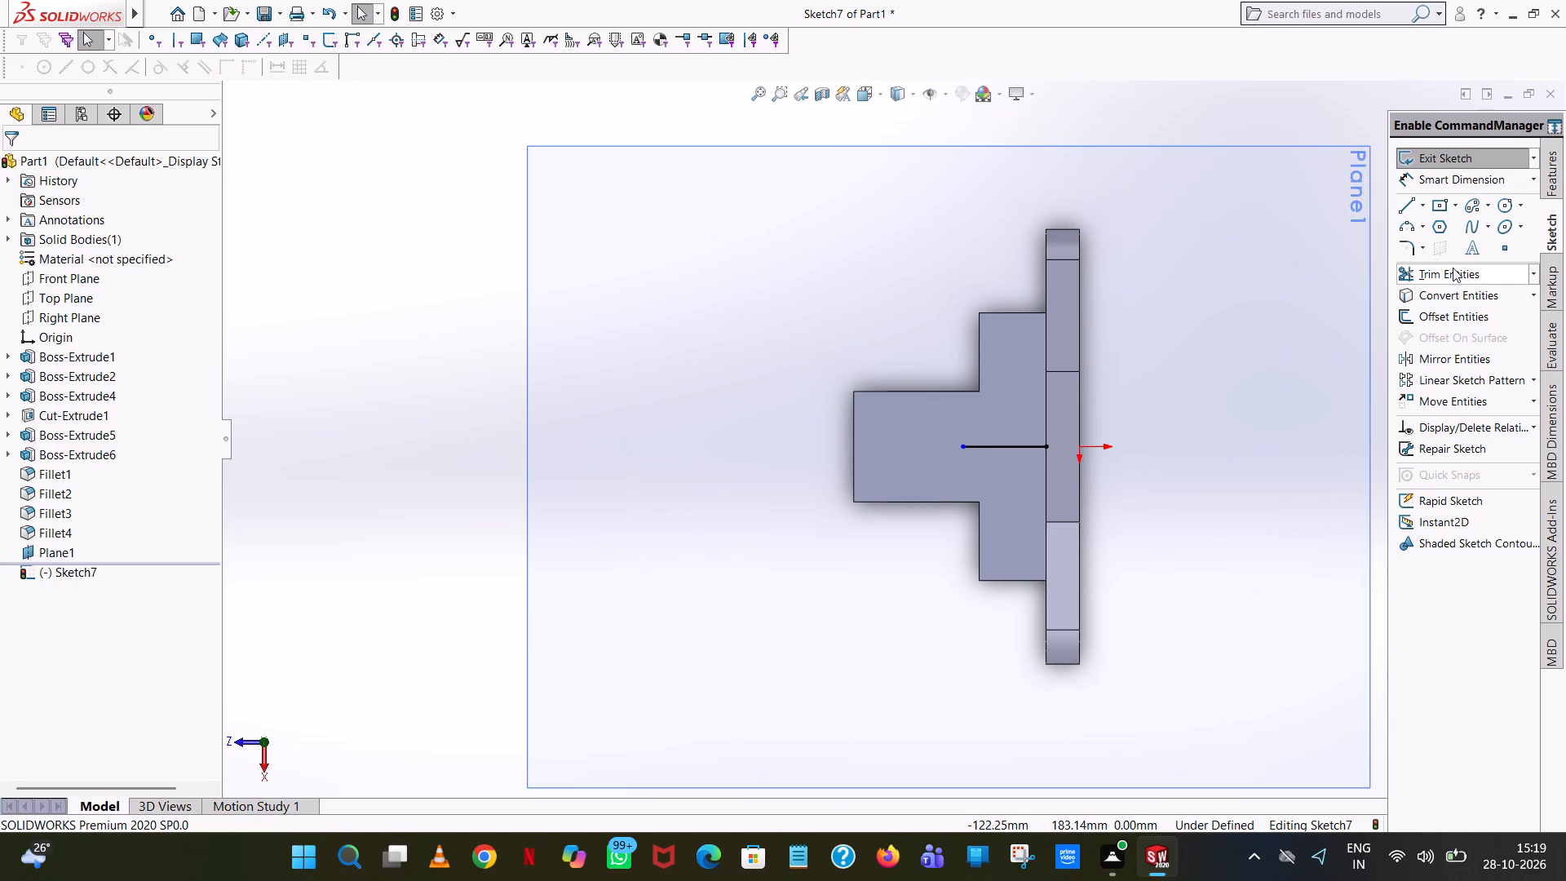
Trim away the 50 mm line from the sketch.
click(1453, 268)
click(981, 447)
Draw a centreline line from the middle of the head's front edge toward the tongue, with its length set to 100-45 mm.
click(1409, 196)
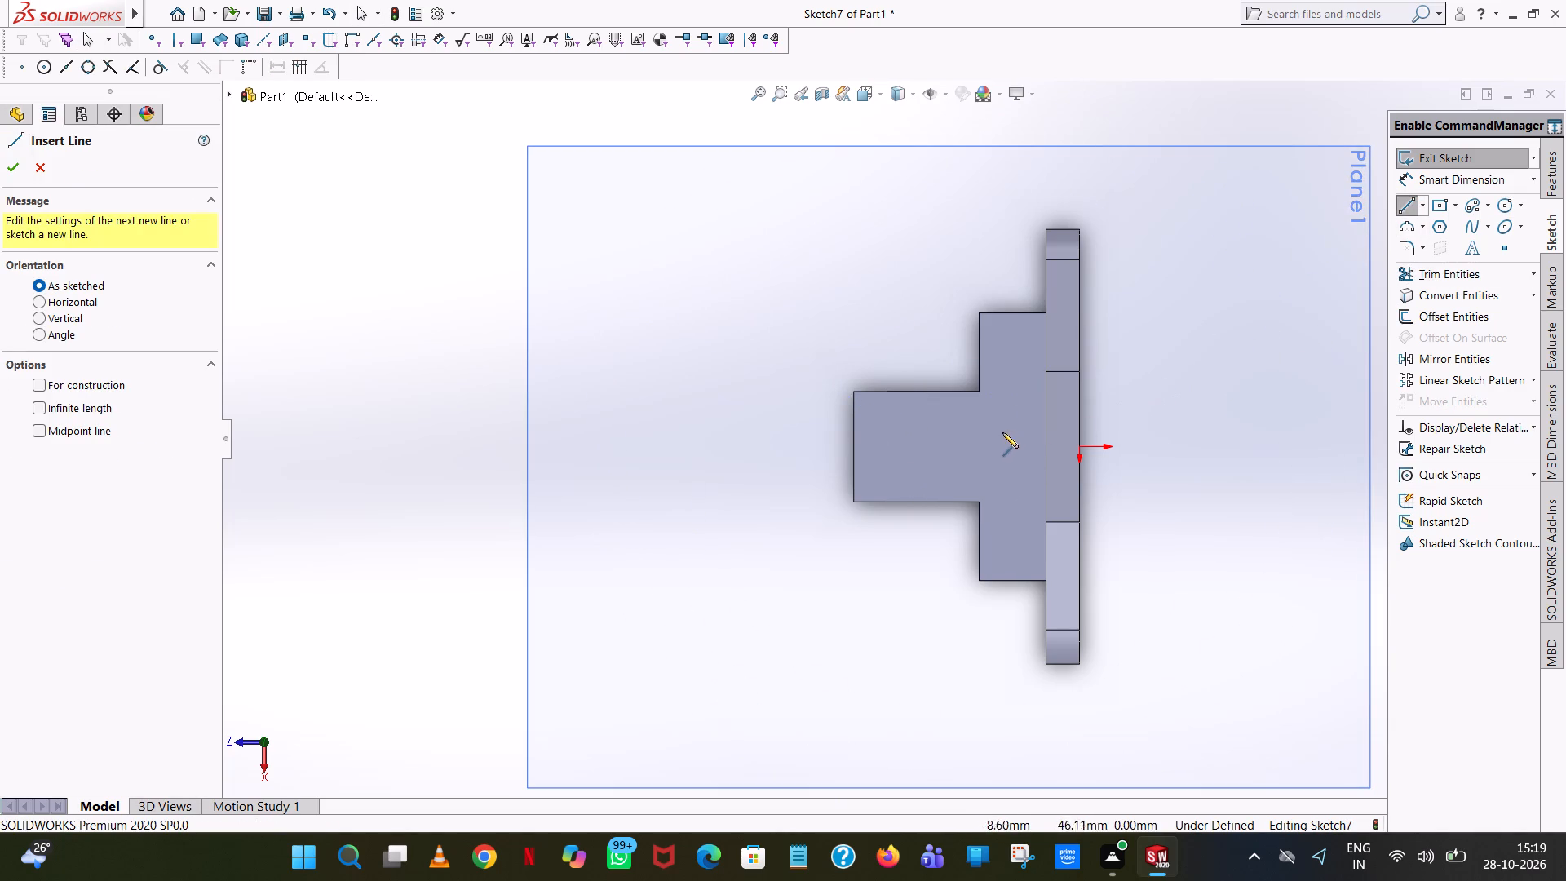
click(1045, 446)
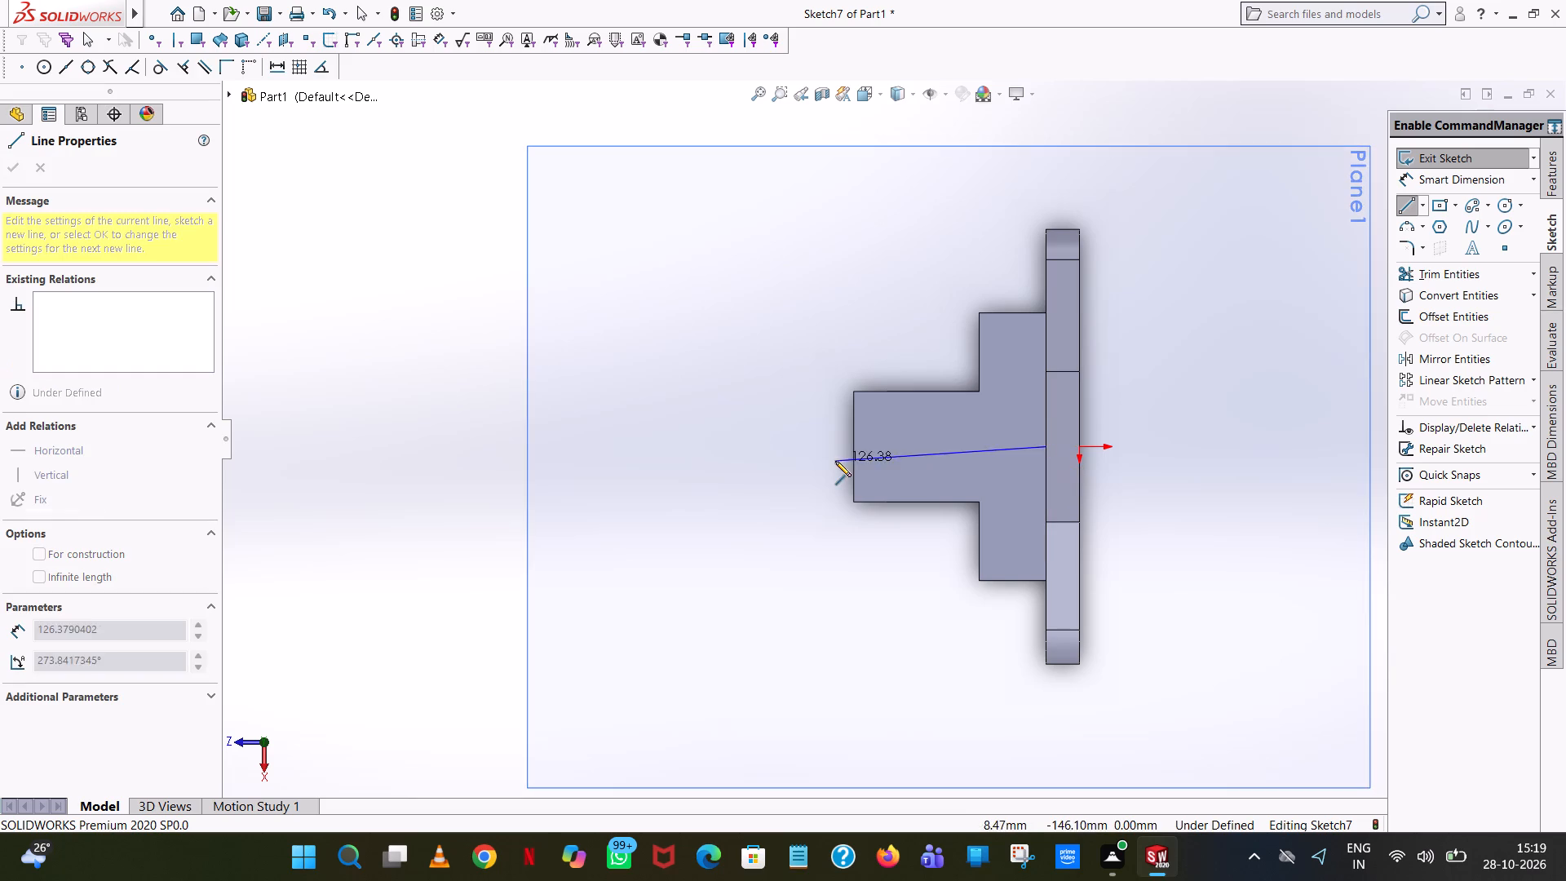
click(877, 445)
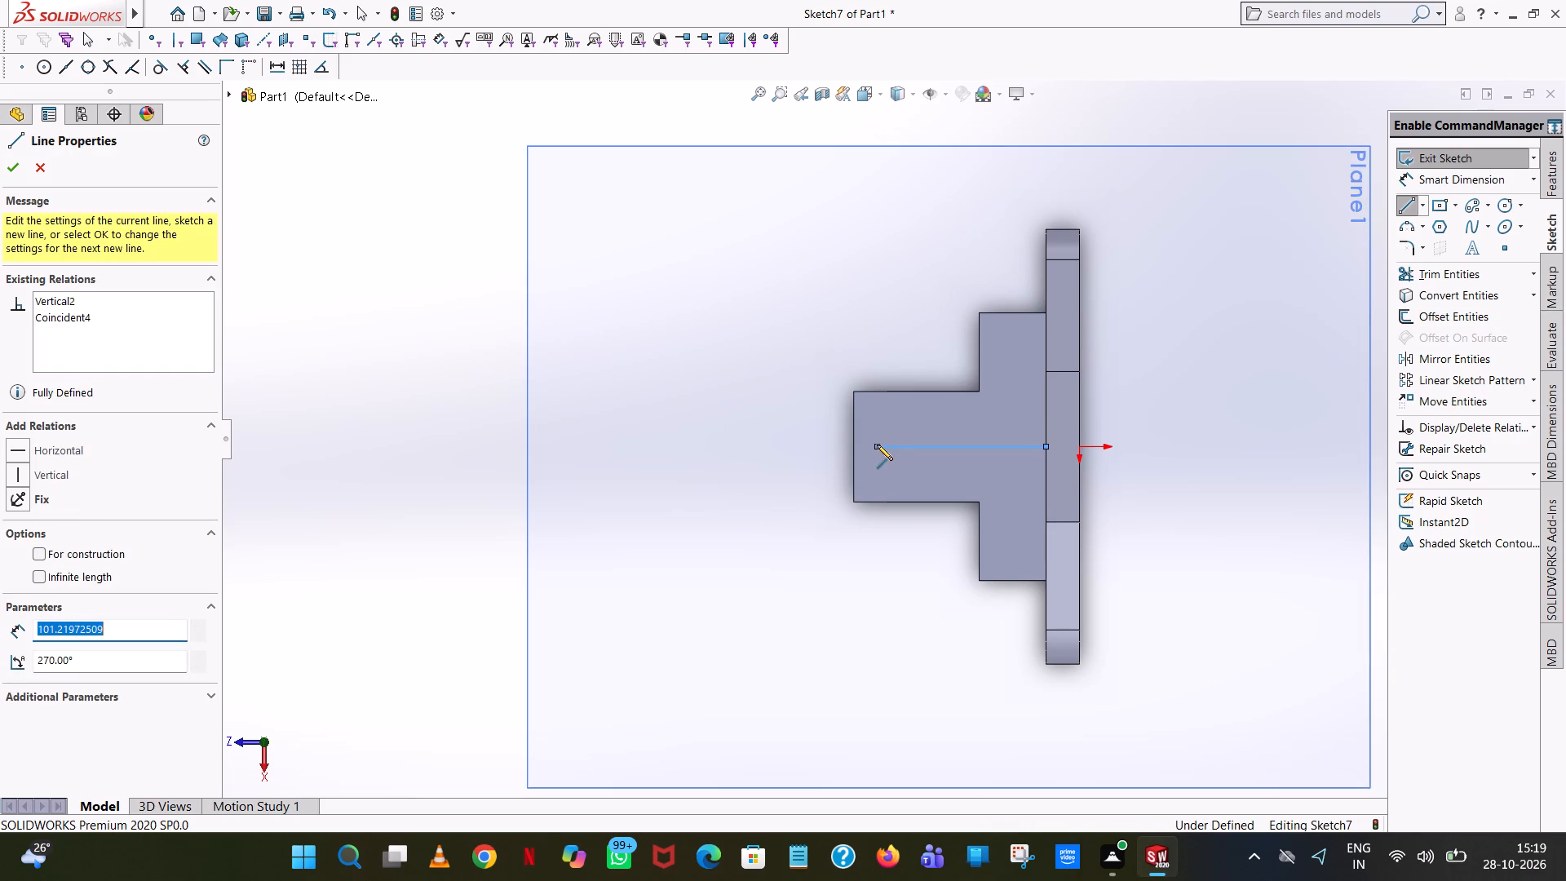
text(100-45)
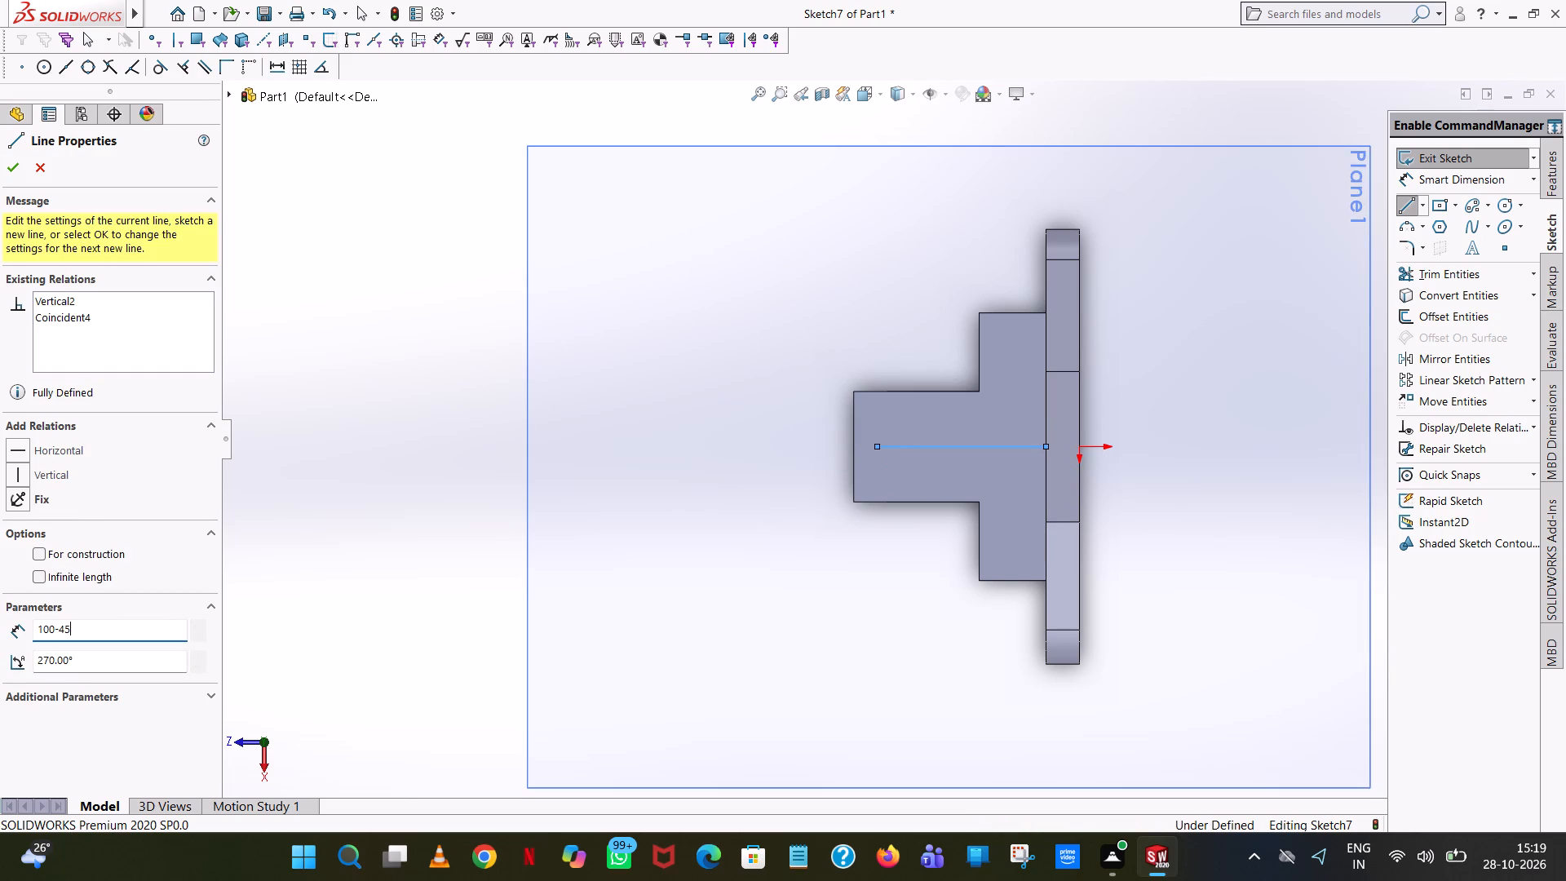
key(Return)
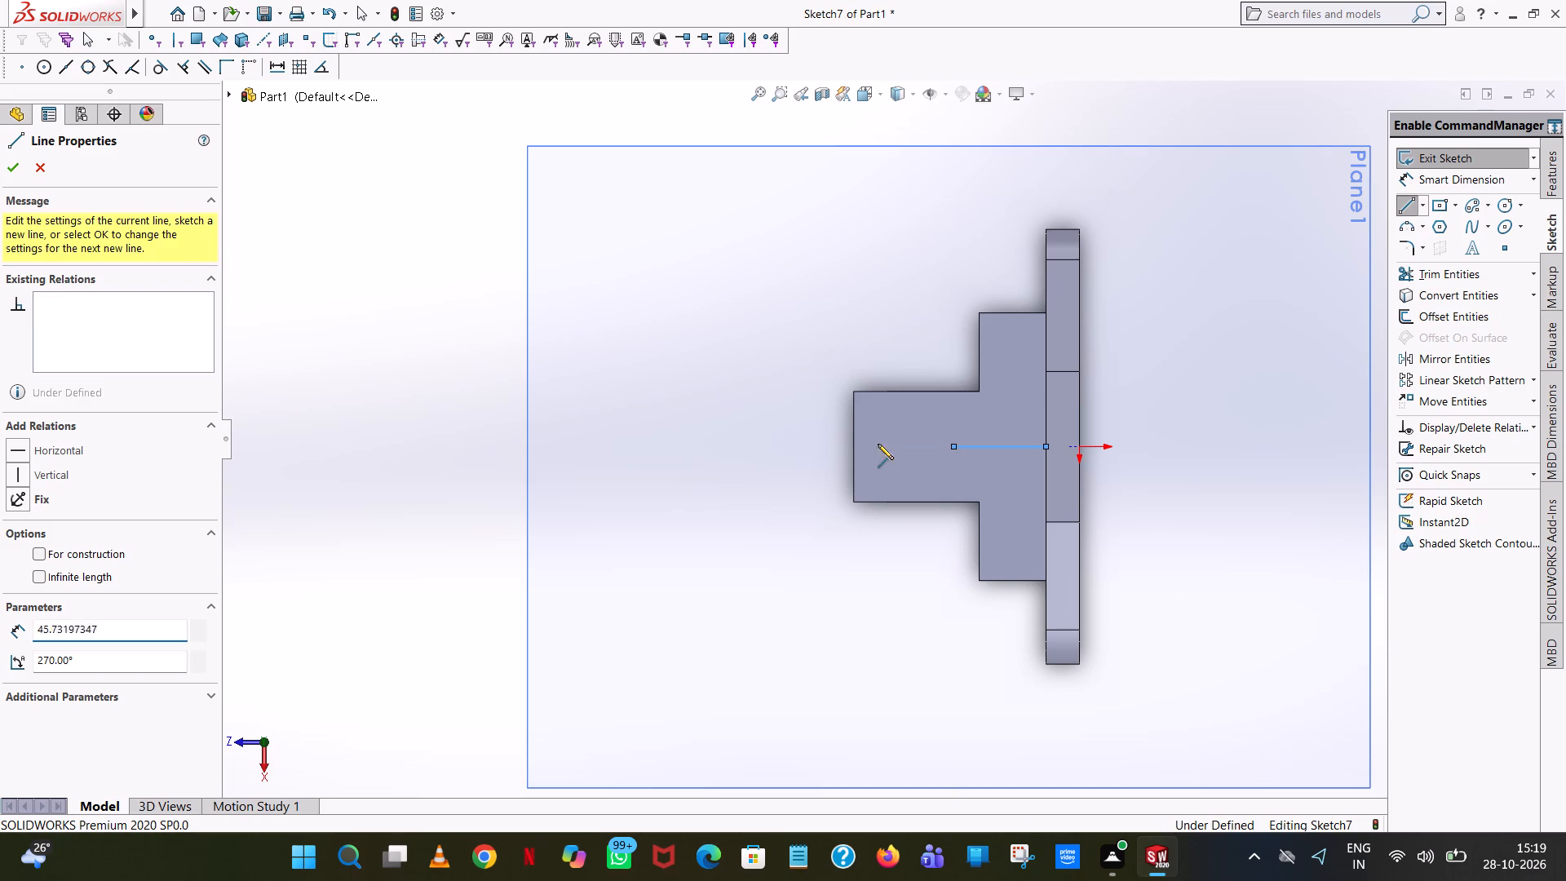
right_click(491, 298)
click(554, 308)
click(422, 299)
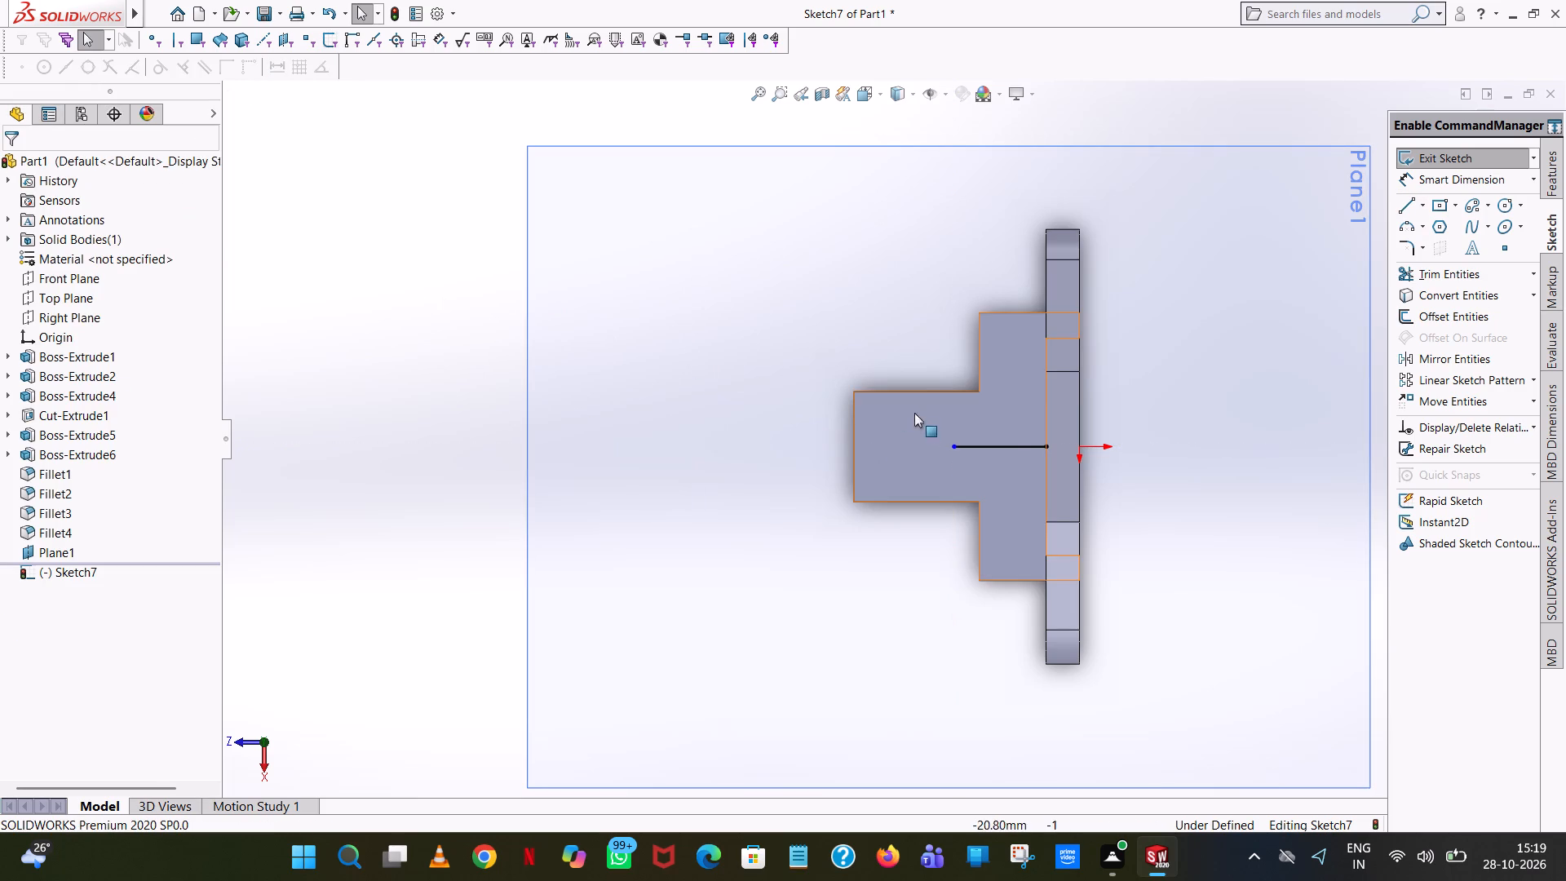
Draw a circle with a 45 mm radius centred on the free end of the line running from the head's front edge.
click(994, 447)
click(340, 281)
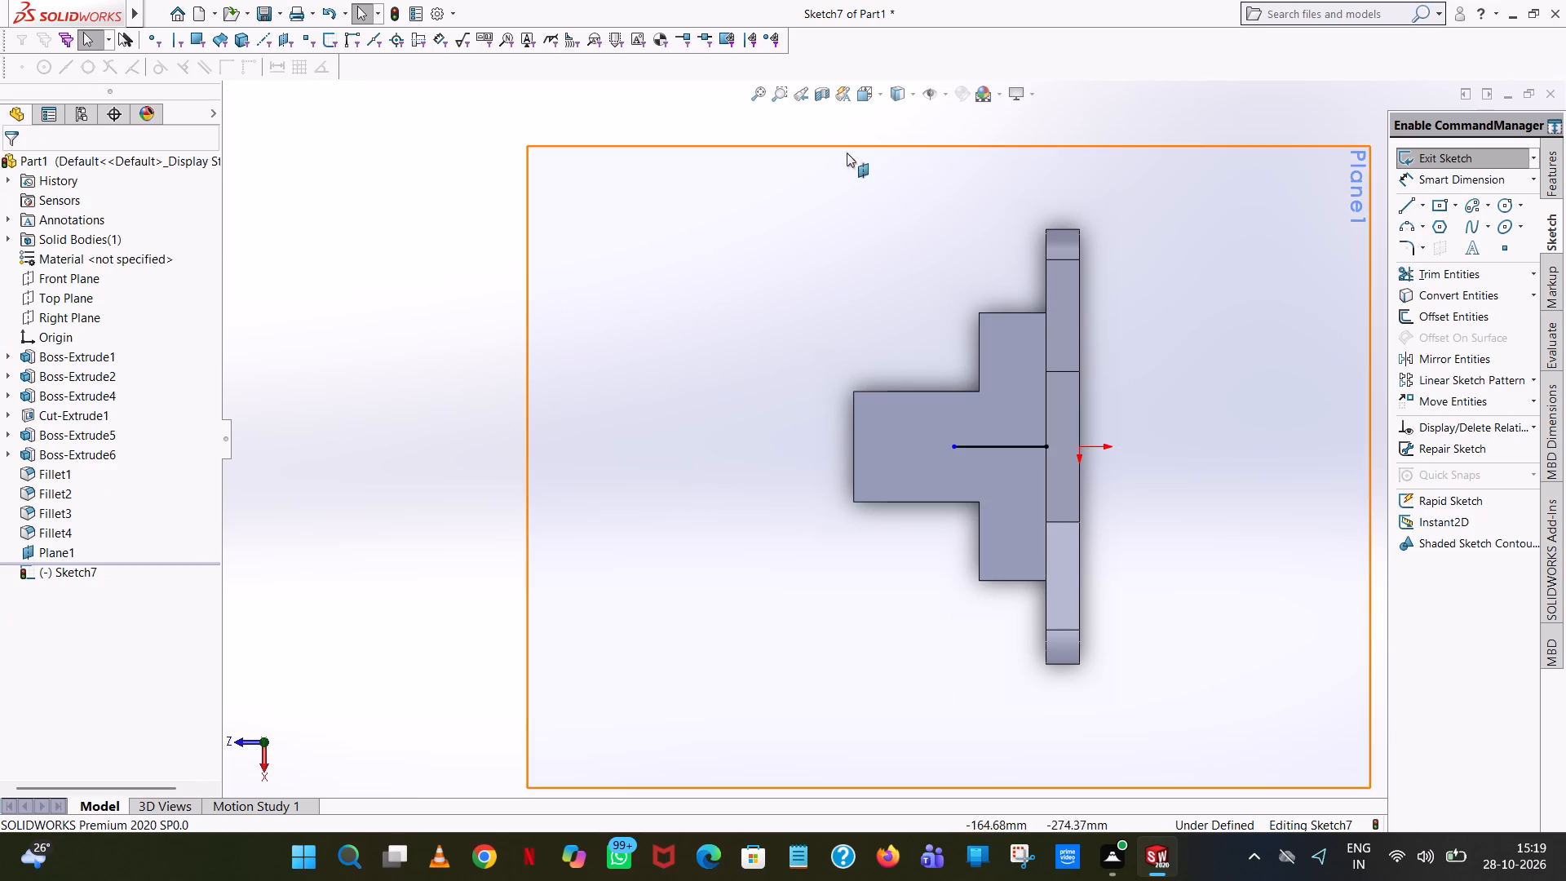
click(1501, 206)
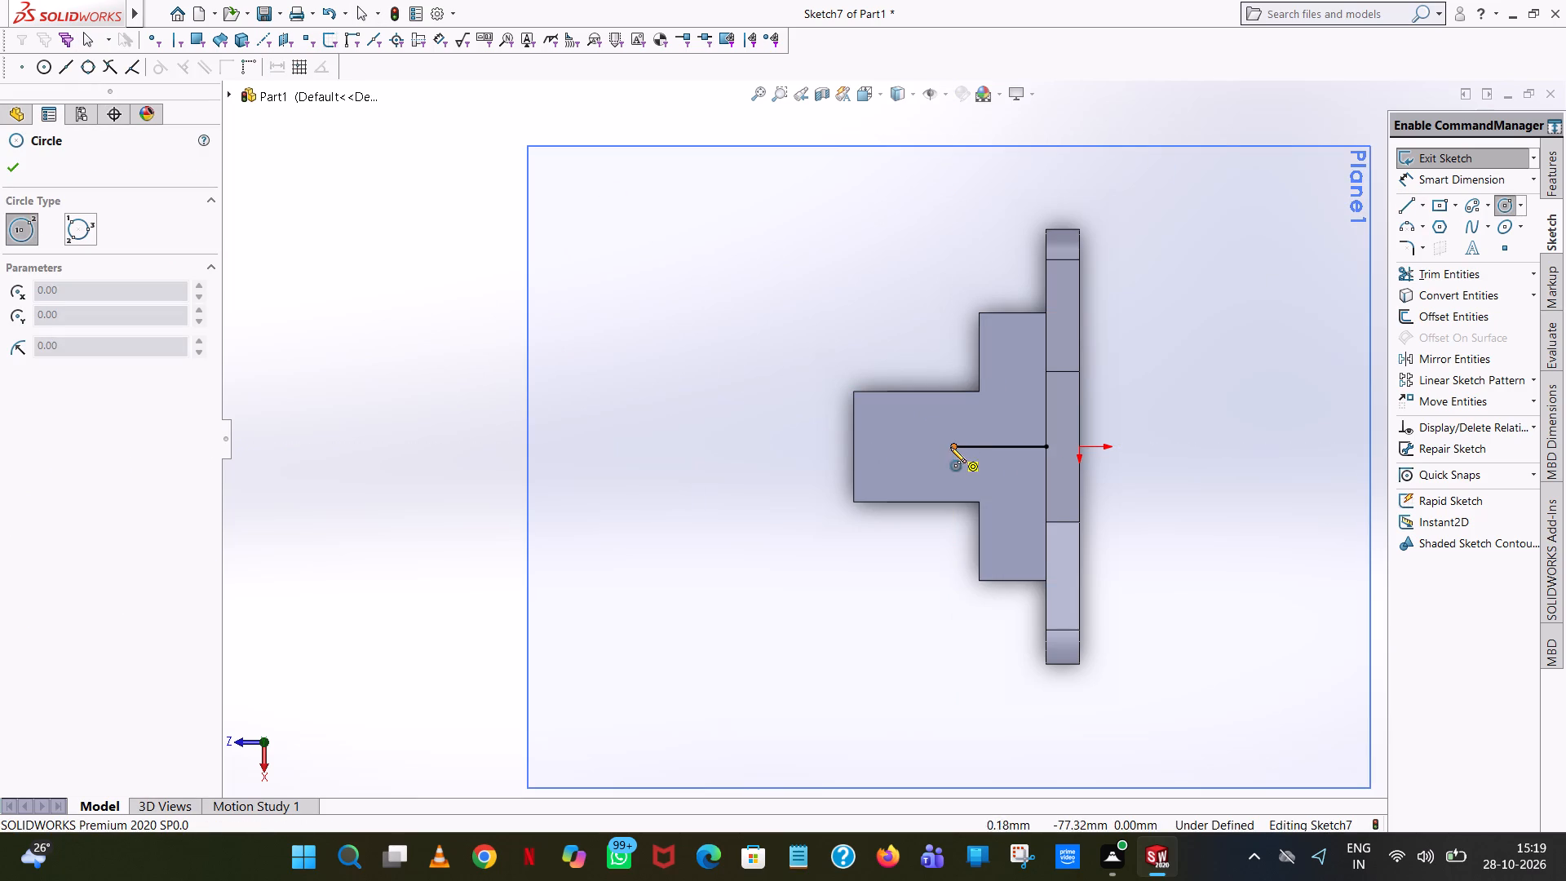
click(951, 447)
click(1007, 427)
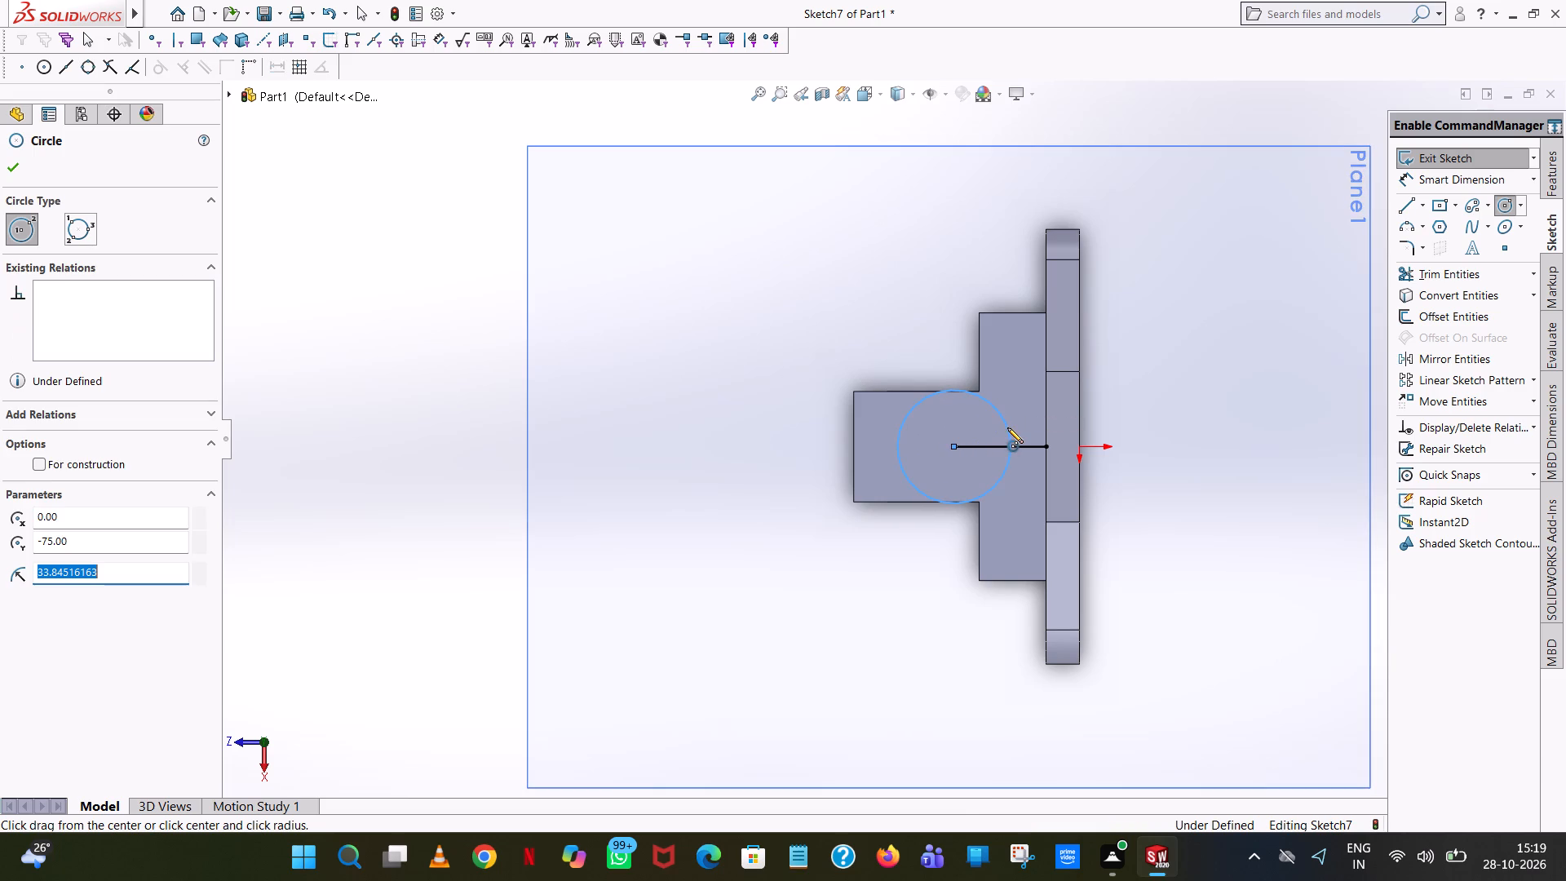
text(45)
key(Return)
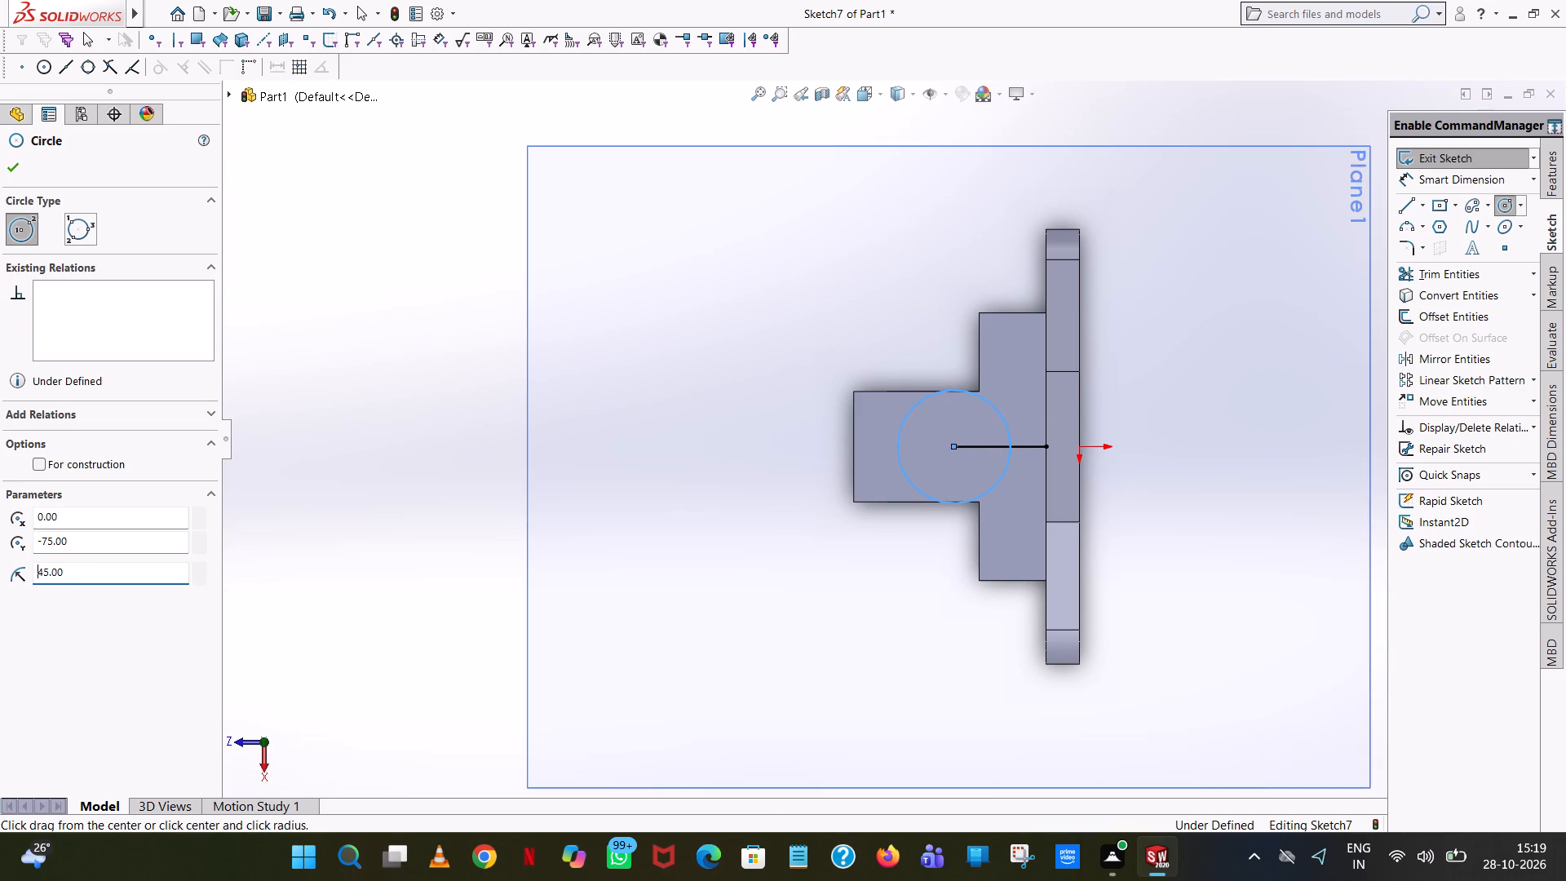
click(2, 155)
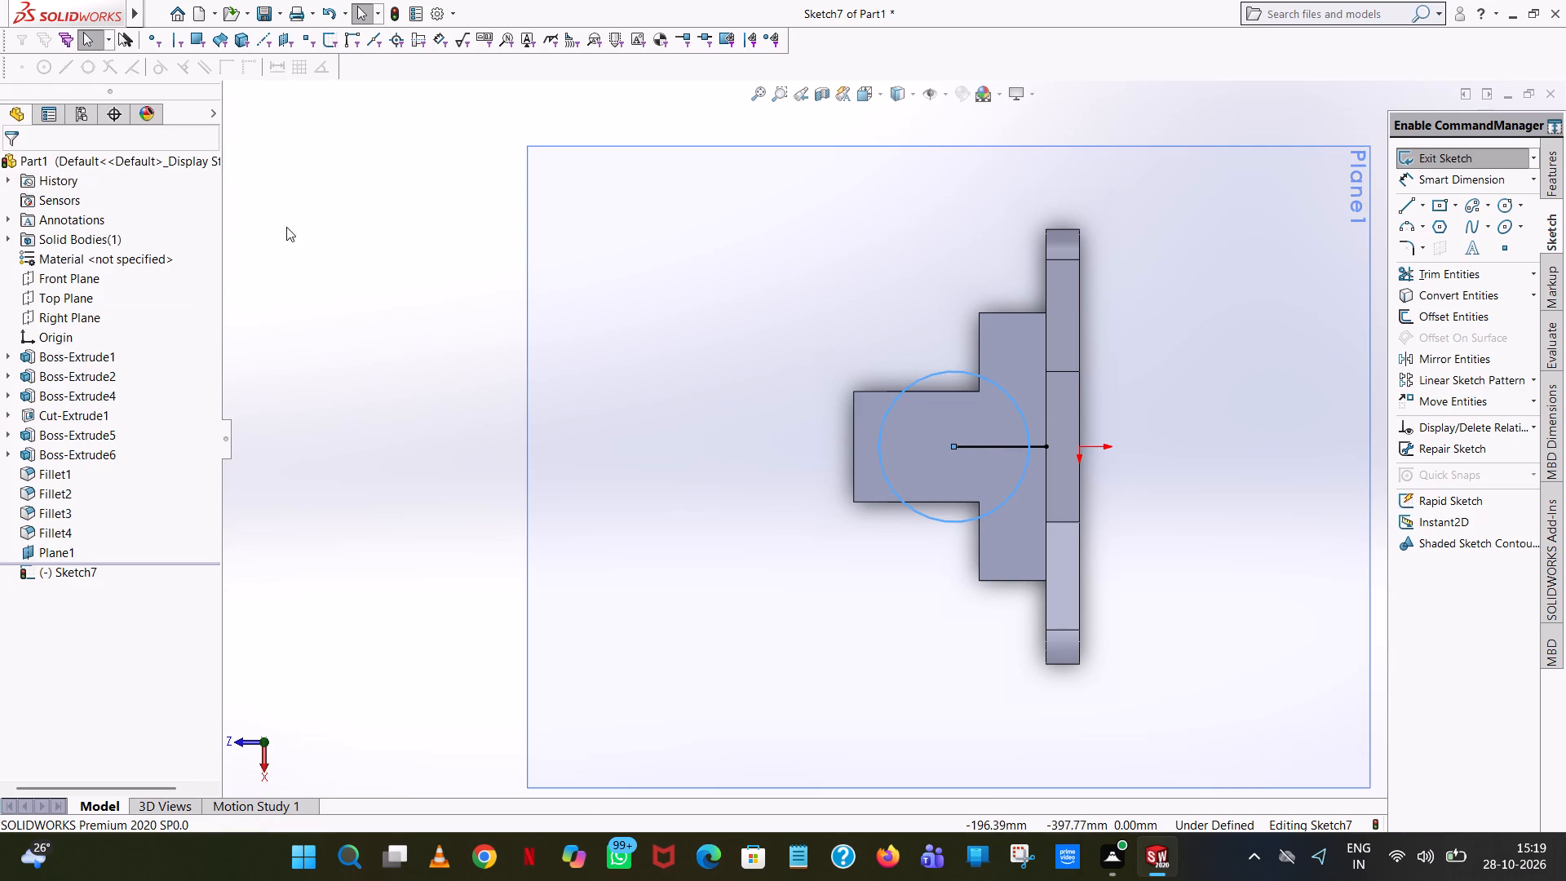
click(328, 229)
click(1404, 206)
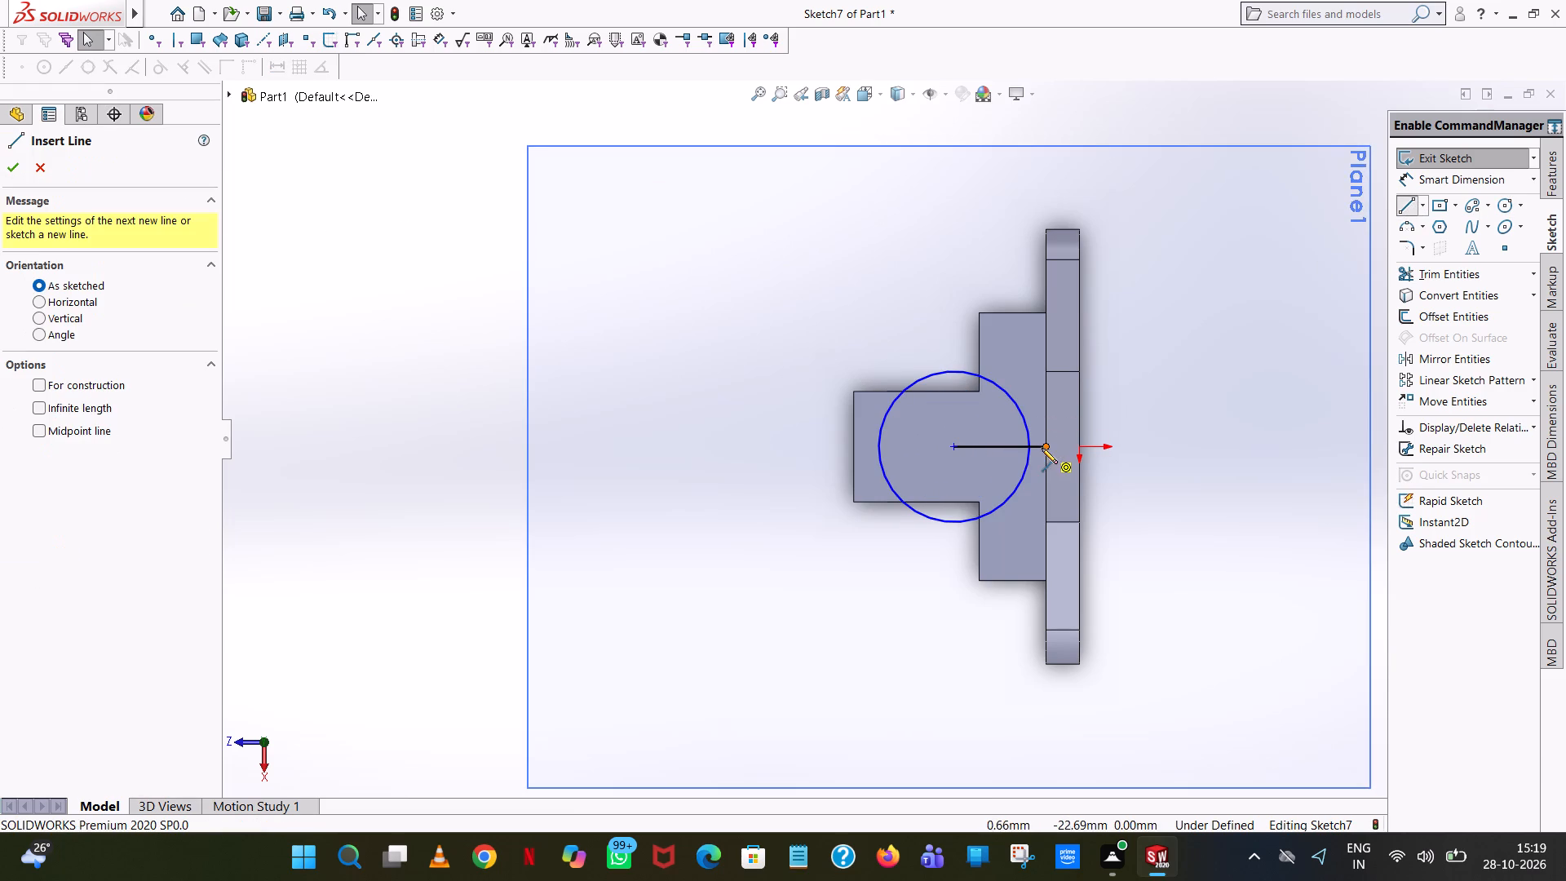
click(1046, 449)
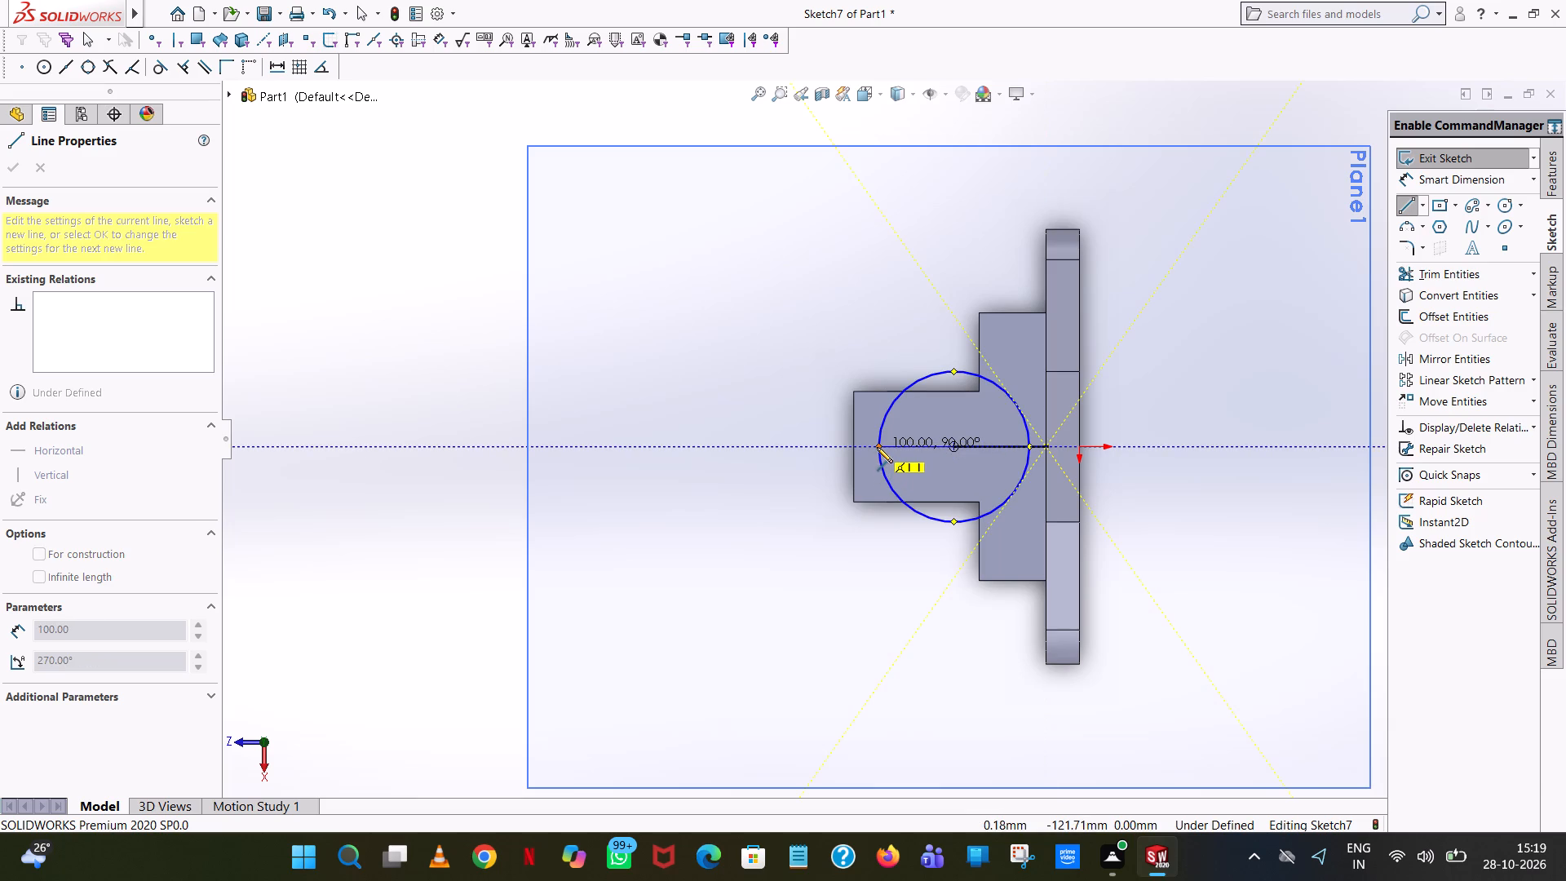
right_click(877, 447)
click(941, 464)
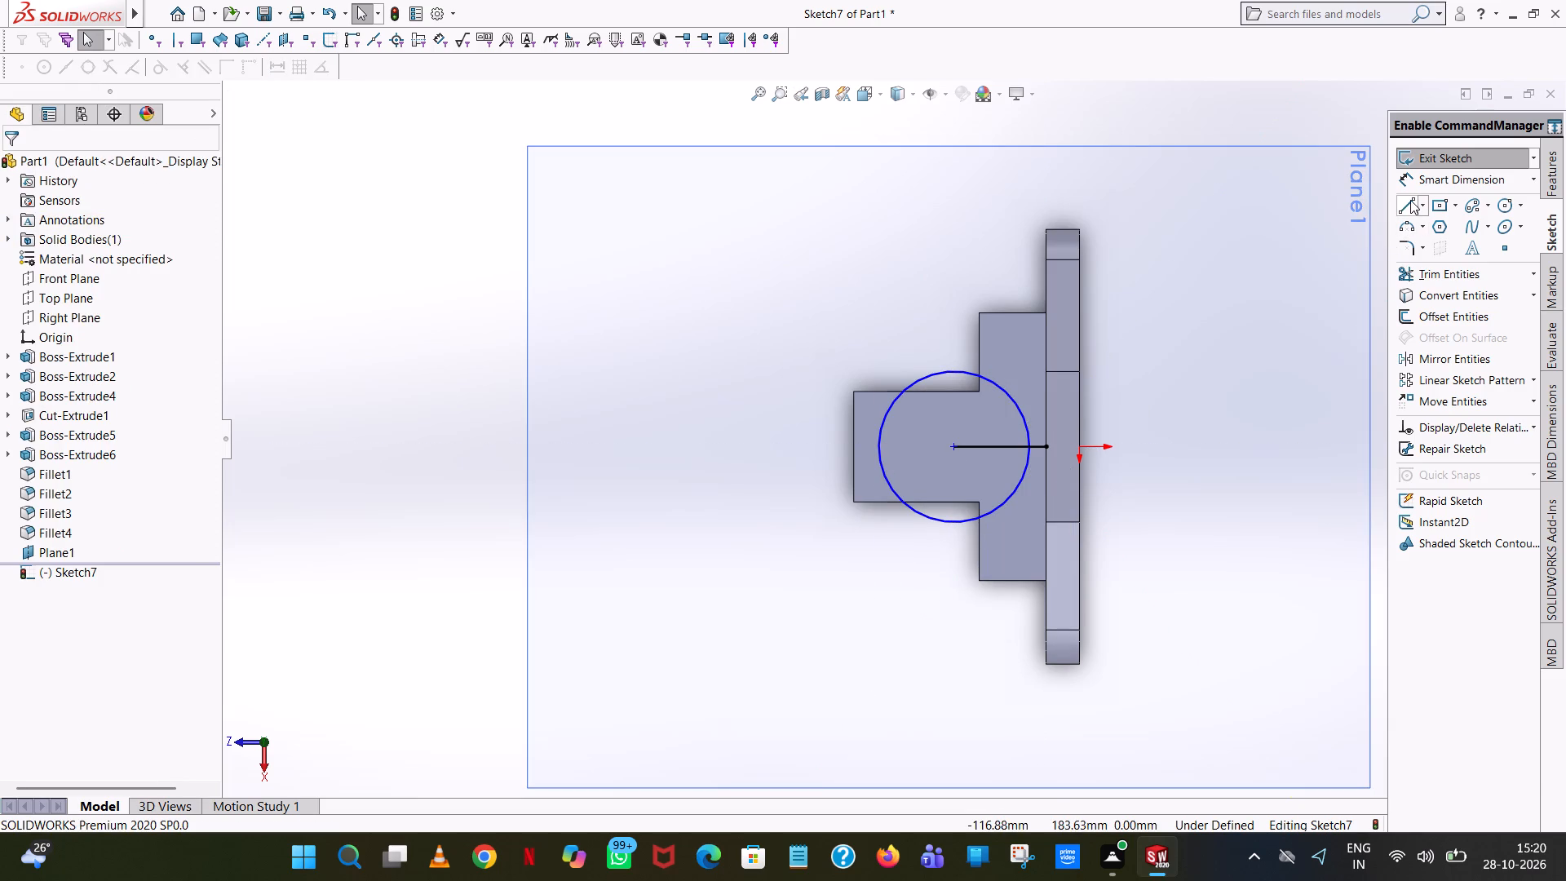
Draw two 55 mm tangent lines from opposite sides of the circle to the head's front edge, joined by a 90 mm line along it.
click(1410, 200)
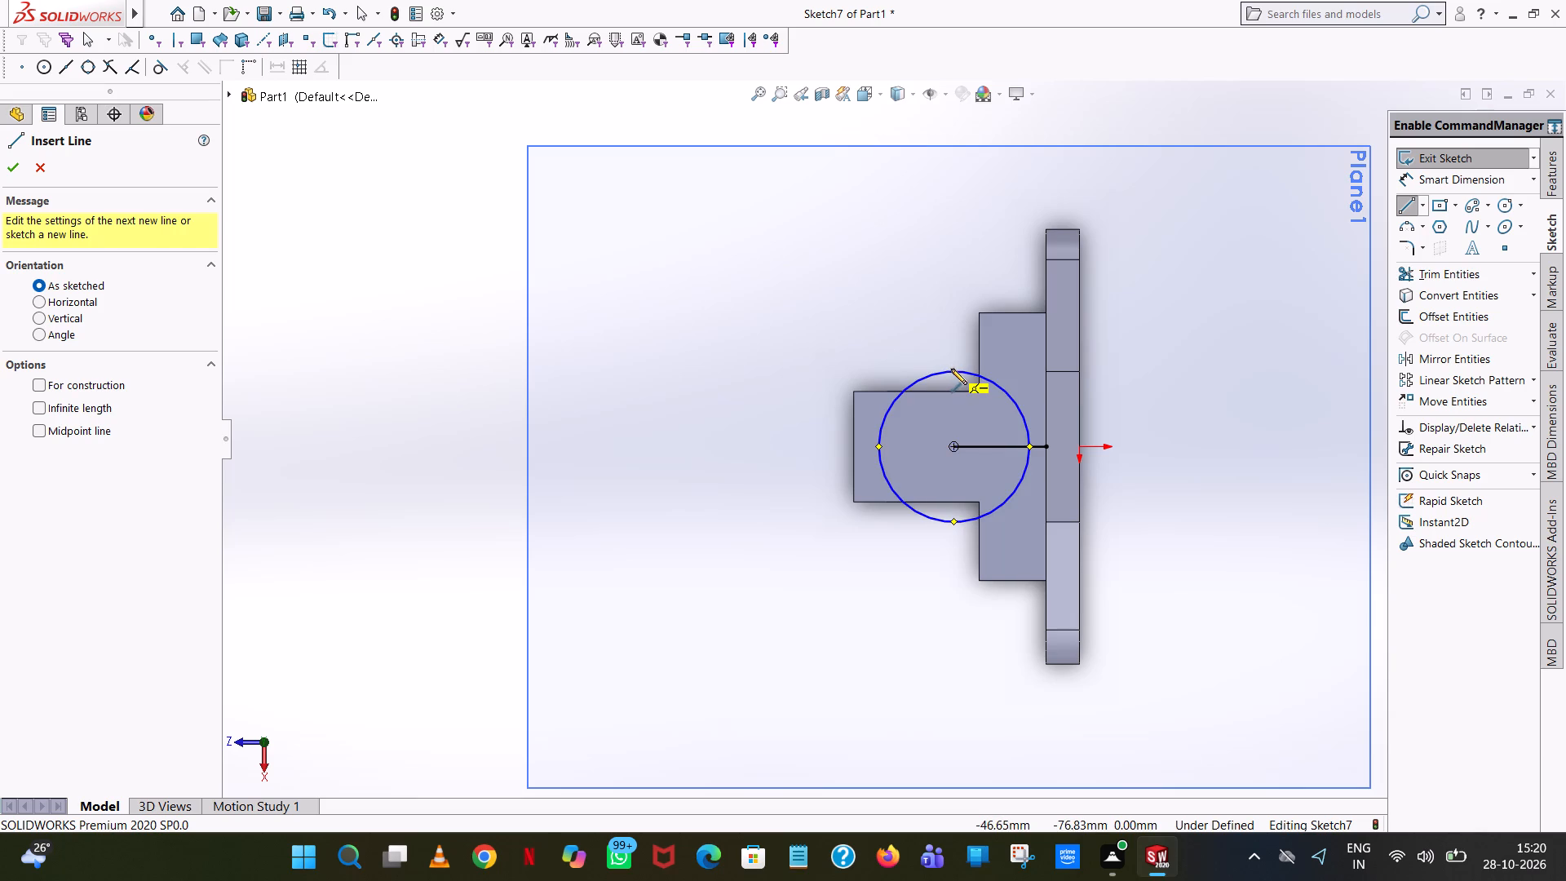
click(951, 369)
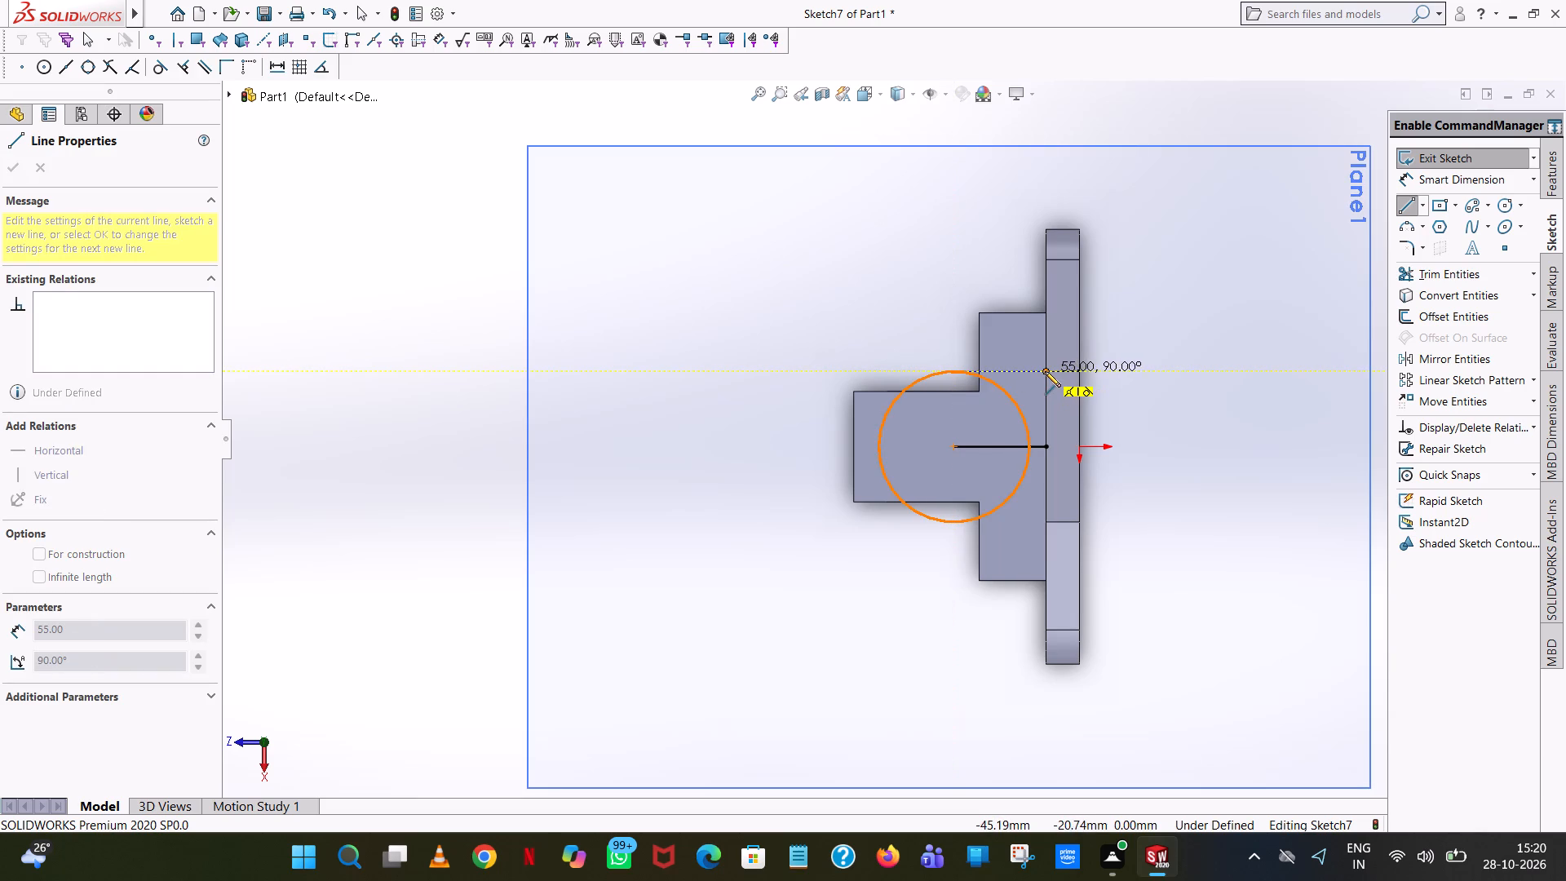
click(1045, 371)
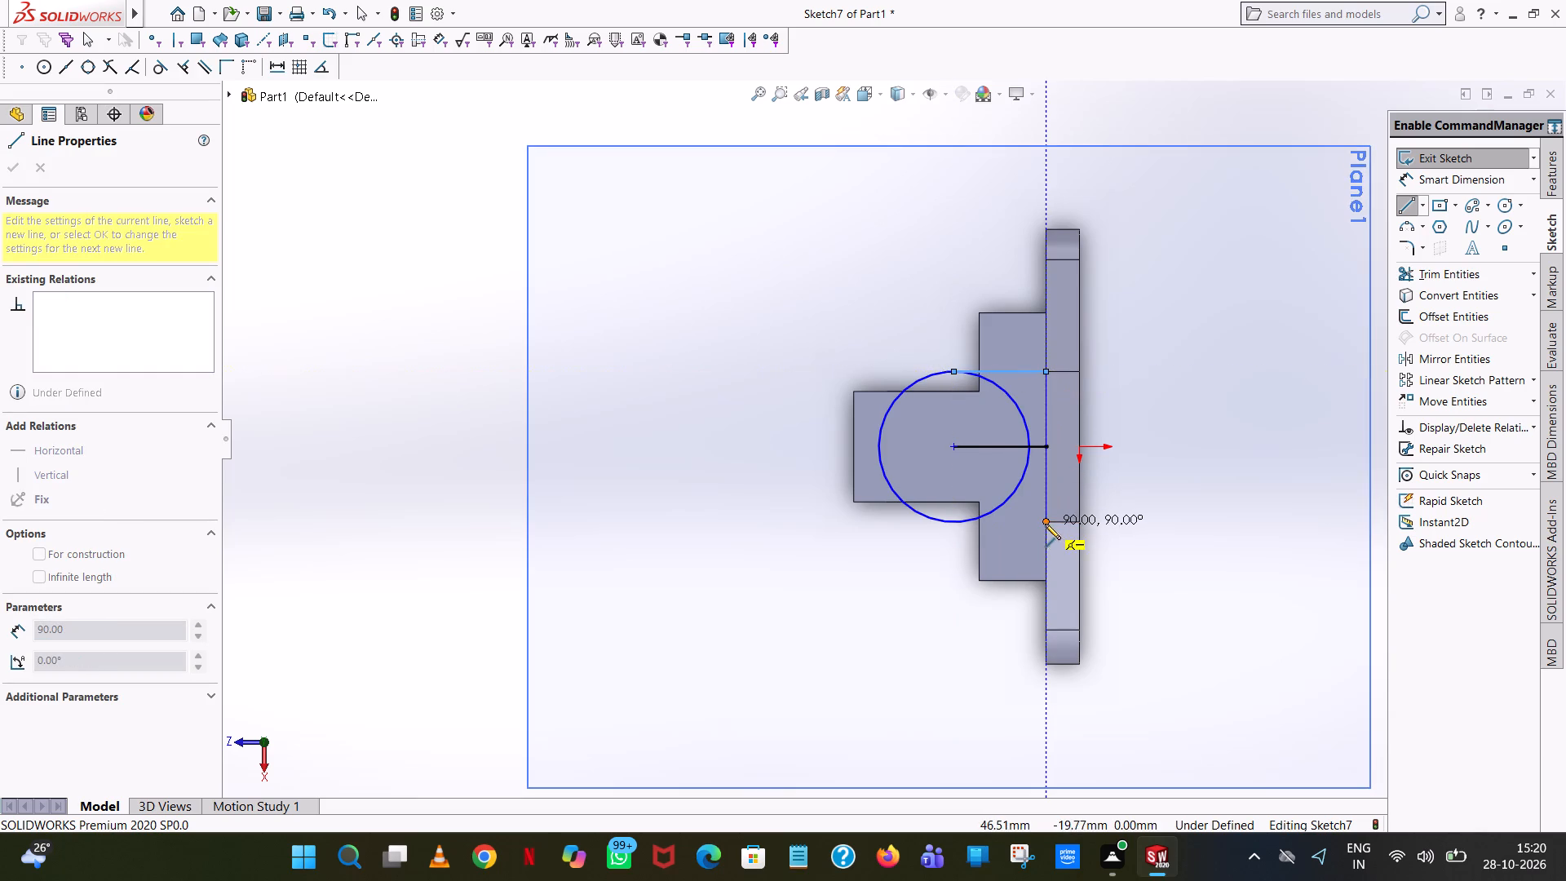
click(1045, 524)
click(953, 523)
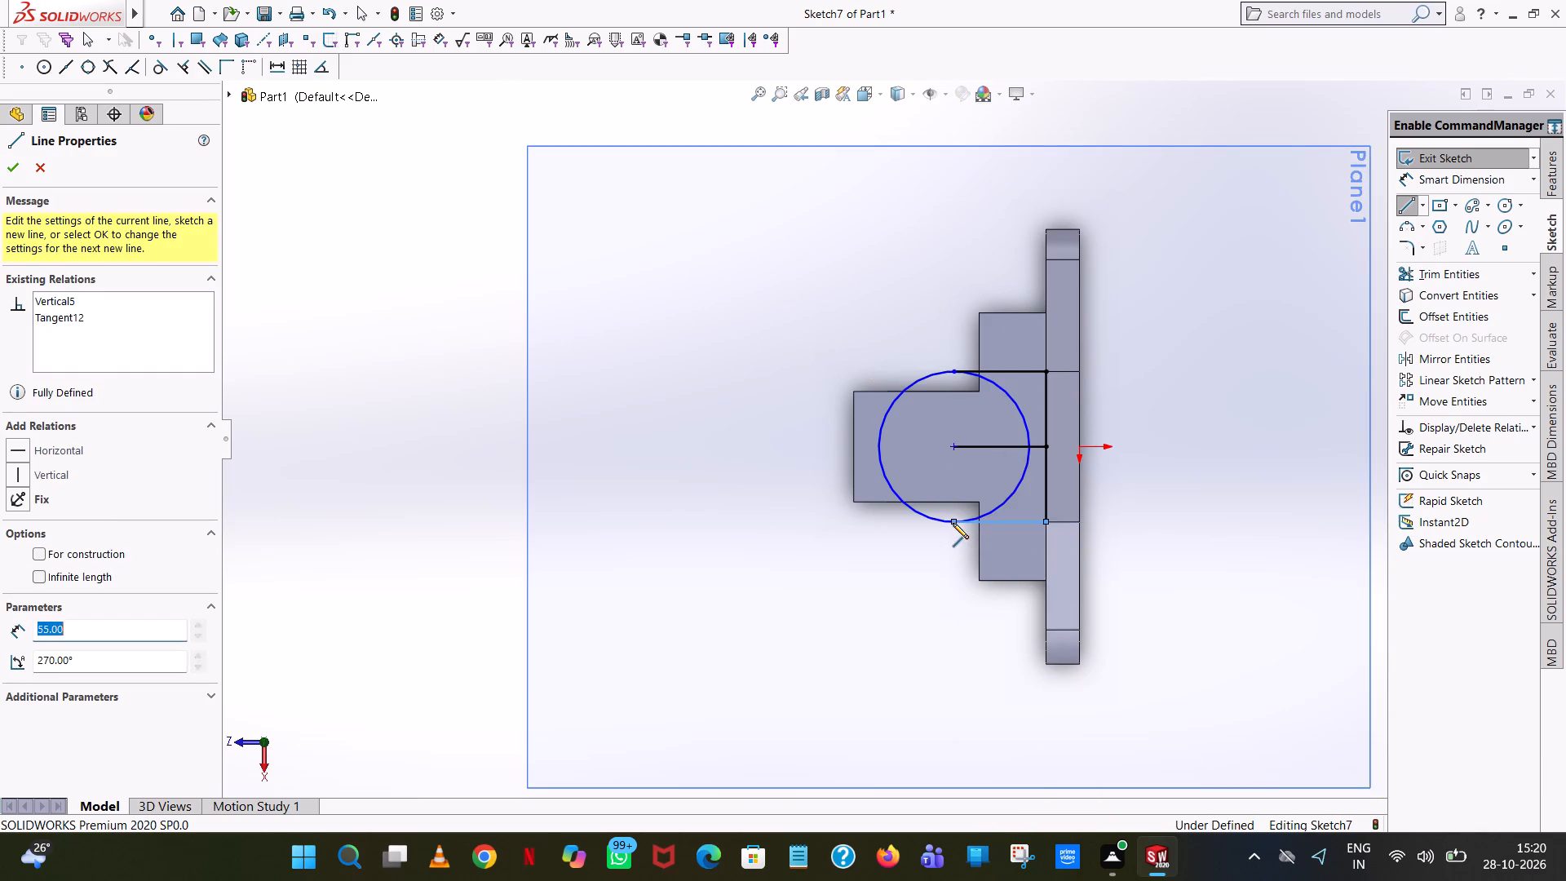
right_click(953, 523)
click(996, 535)
Trim away the circle's inner half facing the head and the whole centre line, leaving a closed round-ended profile.
click(1432, 276)
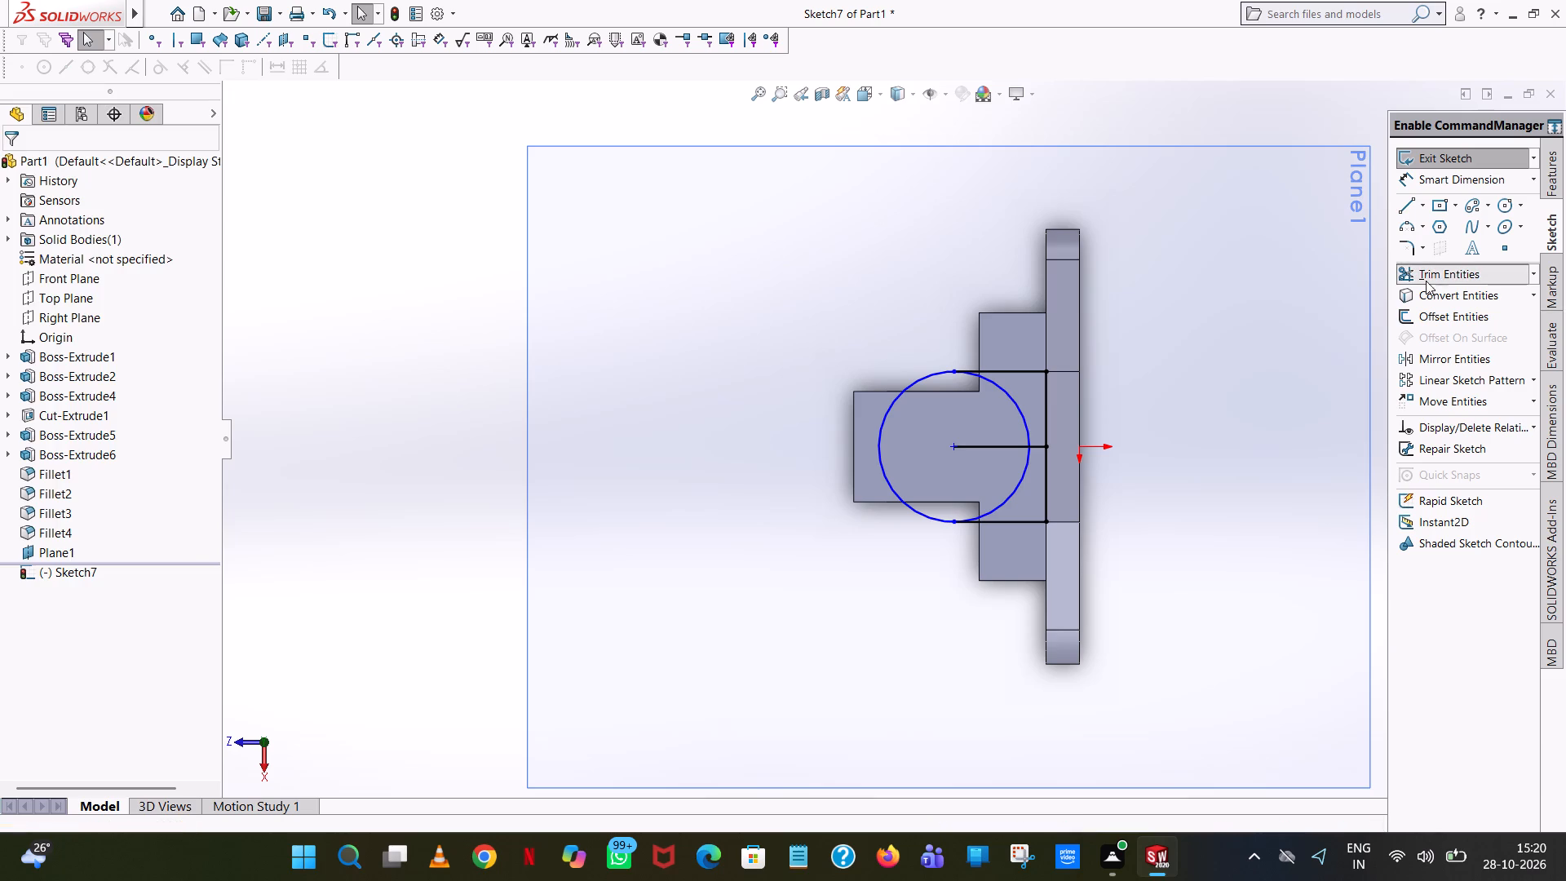
click(1005, 392)
click(1003, 447)
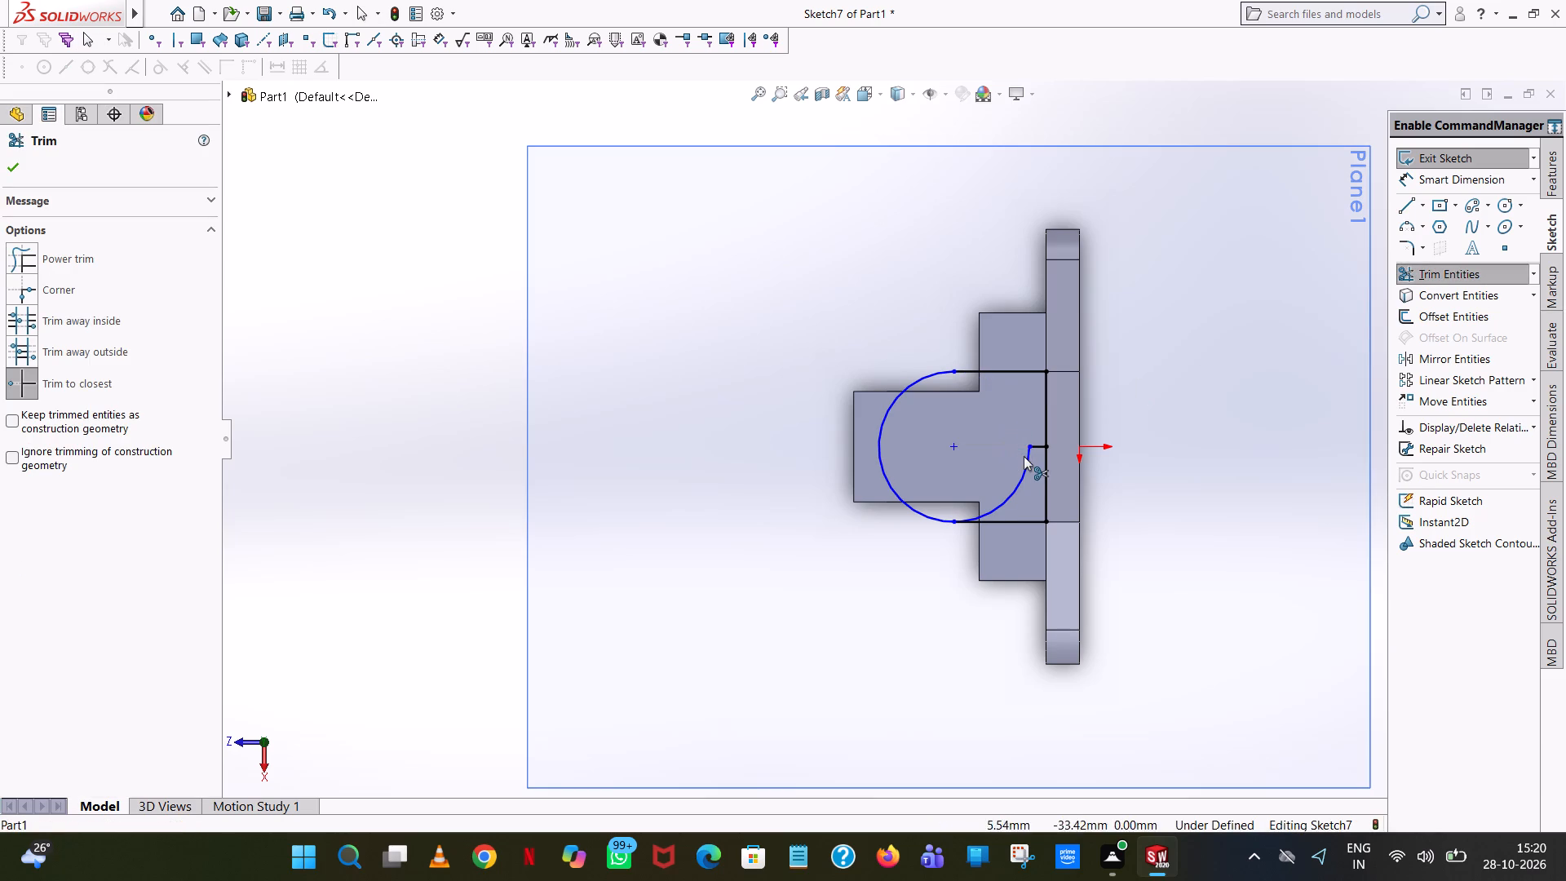
click(1024, 456)
click(1028, 463)
click(1028, 449)
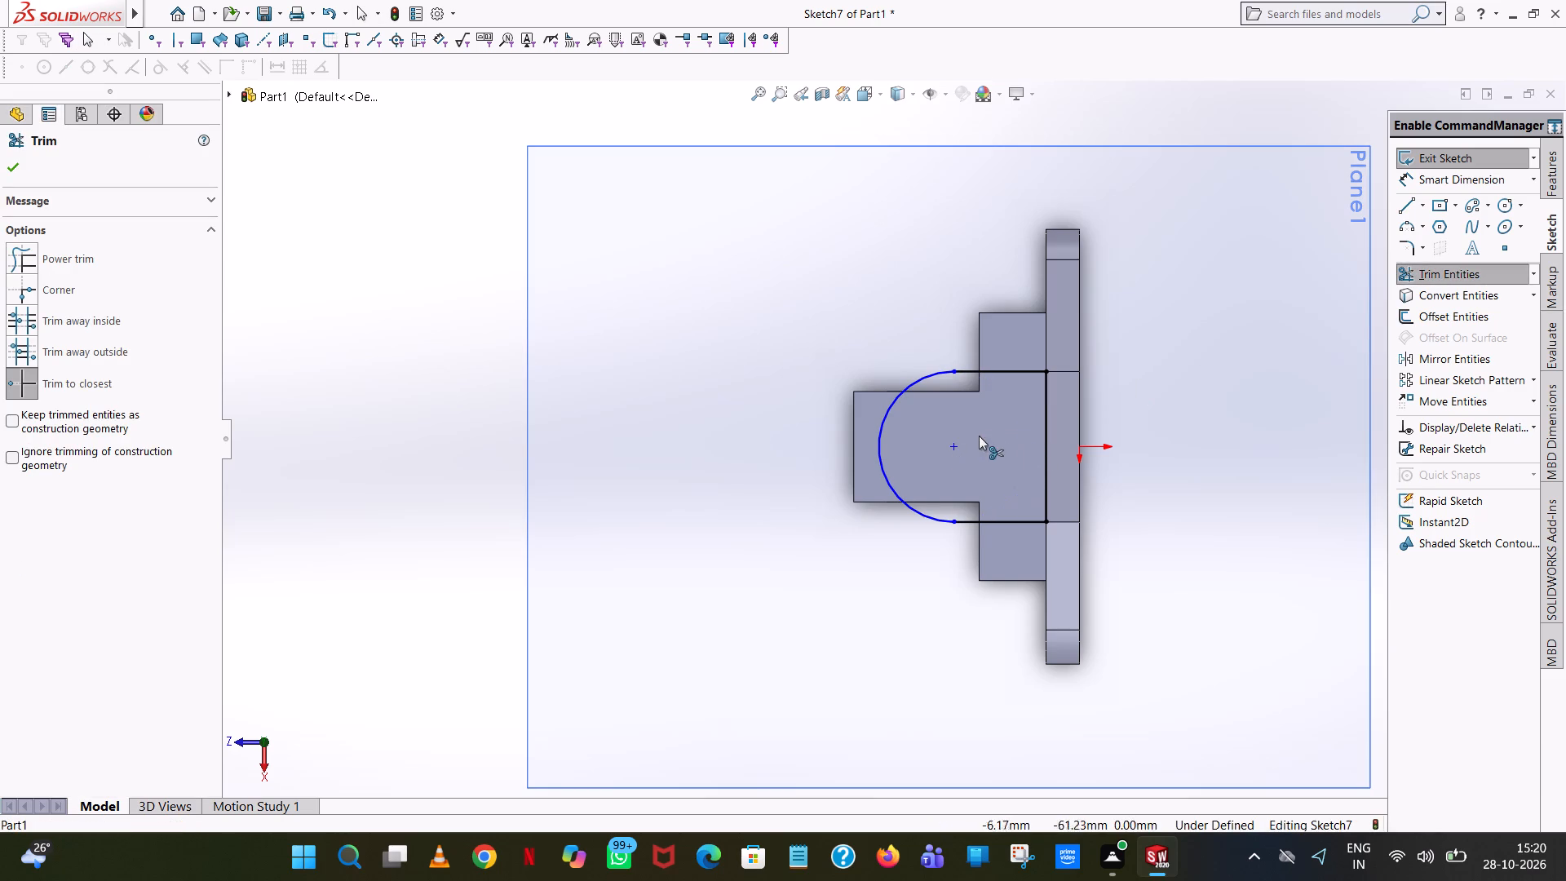
scroll(985, 432, up, 4)
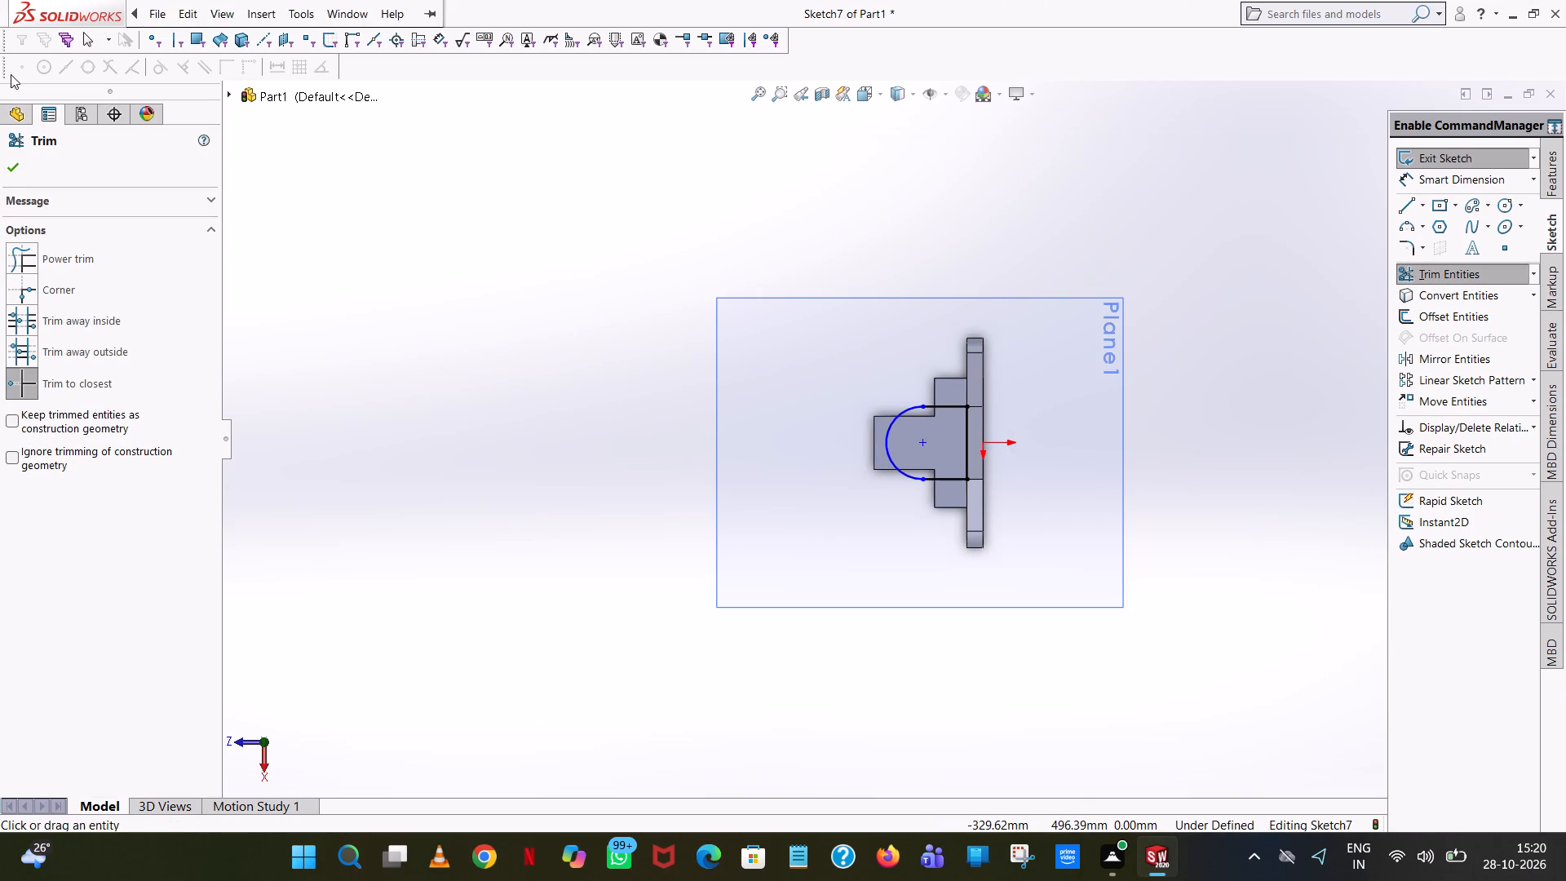
click(15, 173)
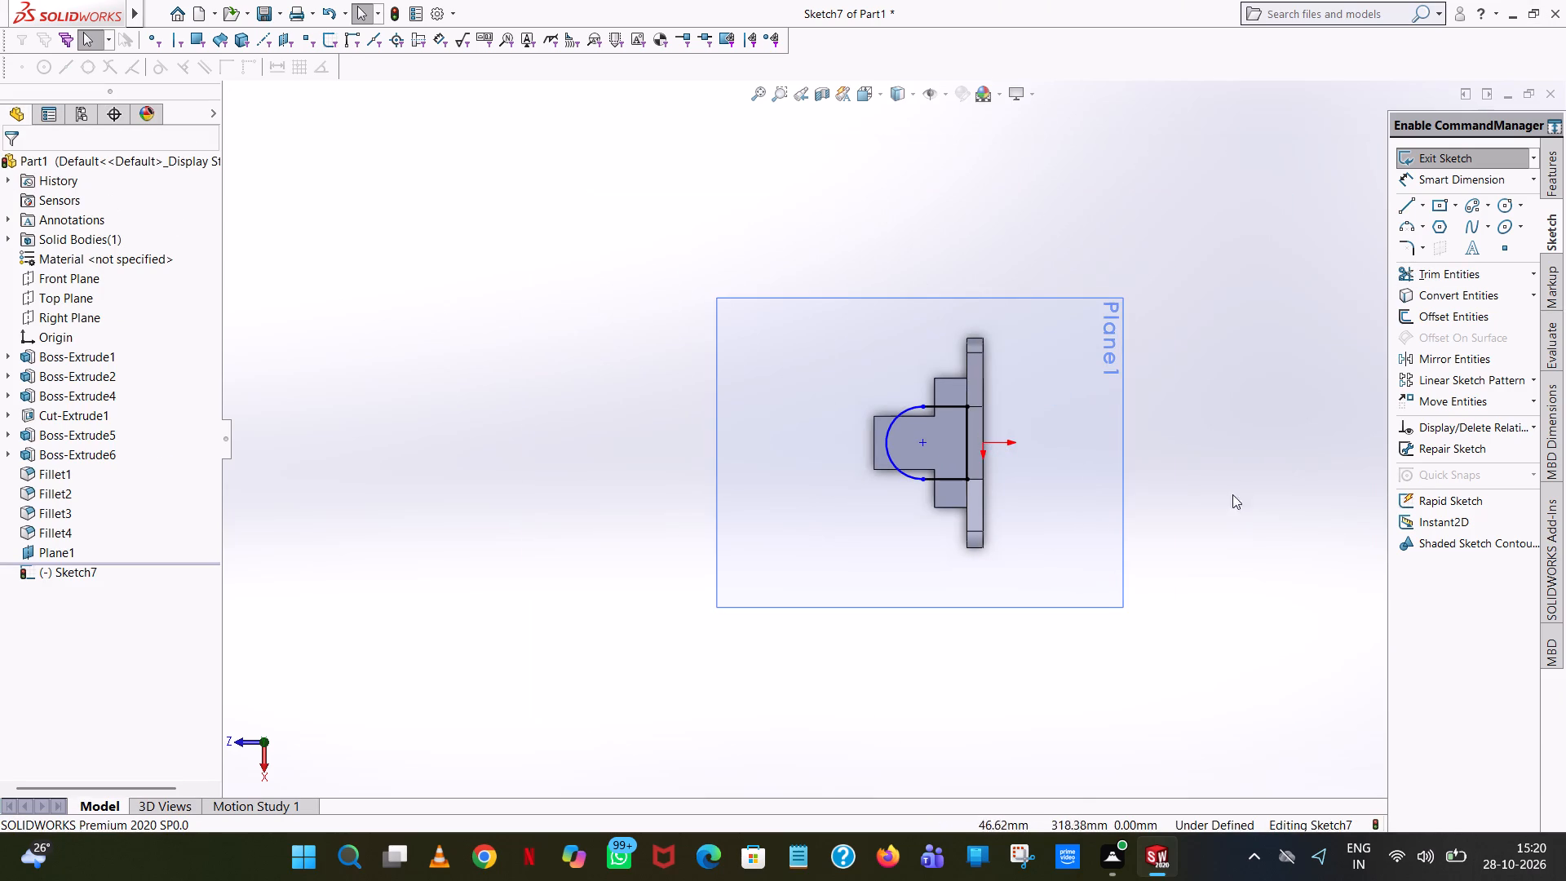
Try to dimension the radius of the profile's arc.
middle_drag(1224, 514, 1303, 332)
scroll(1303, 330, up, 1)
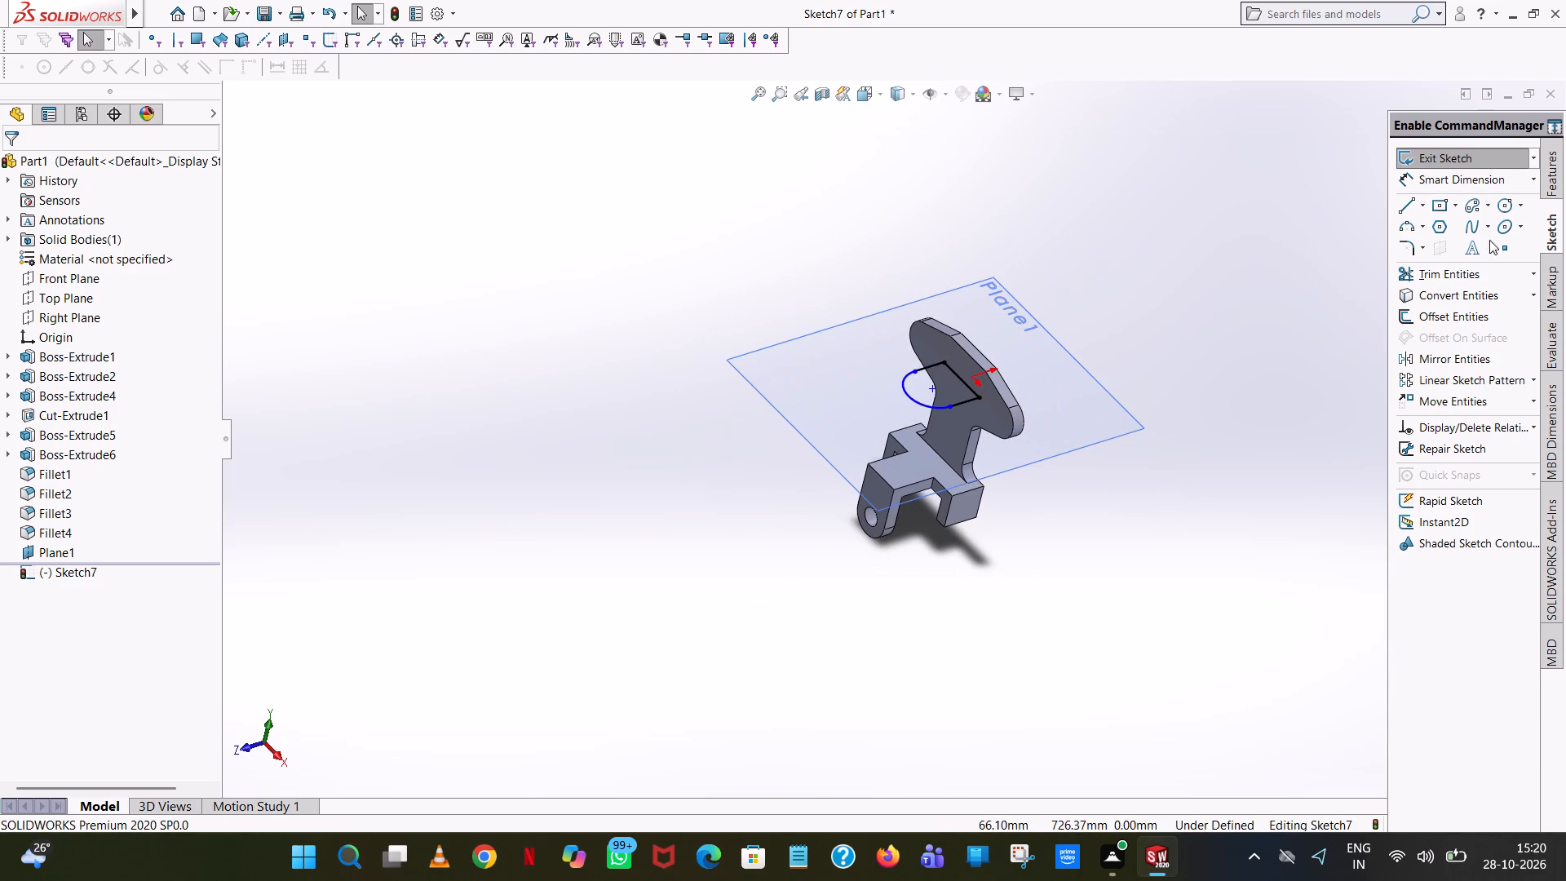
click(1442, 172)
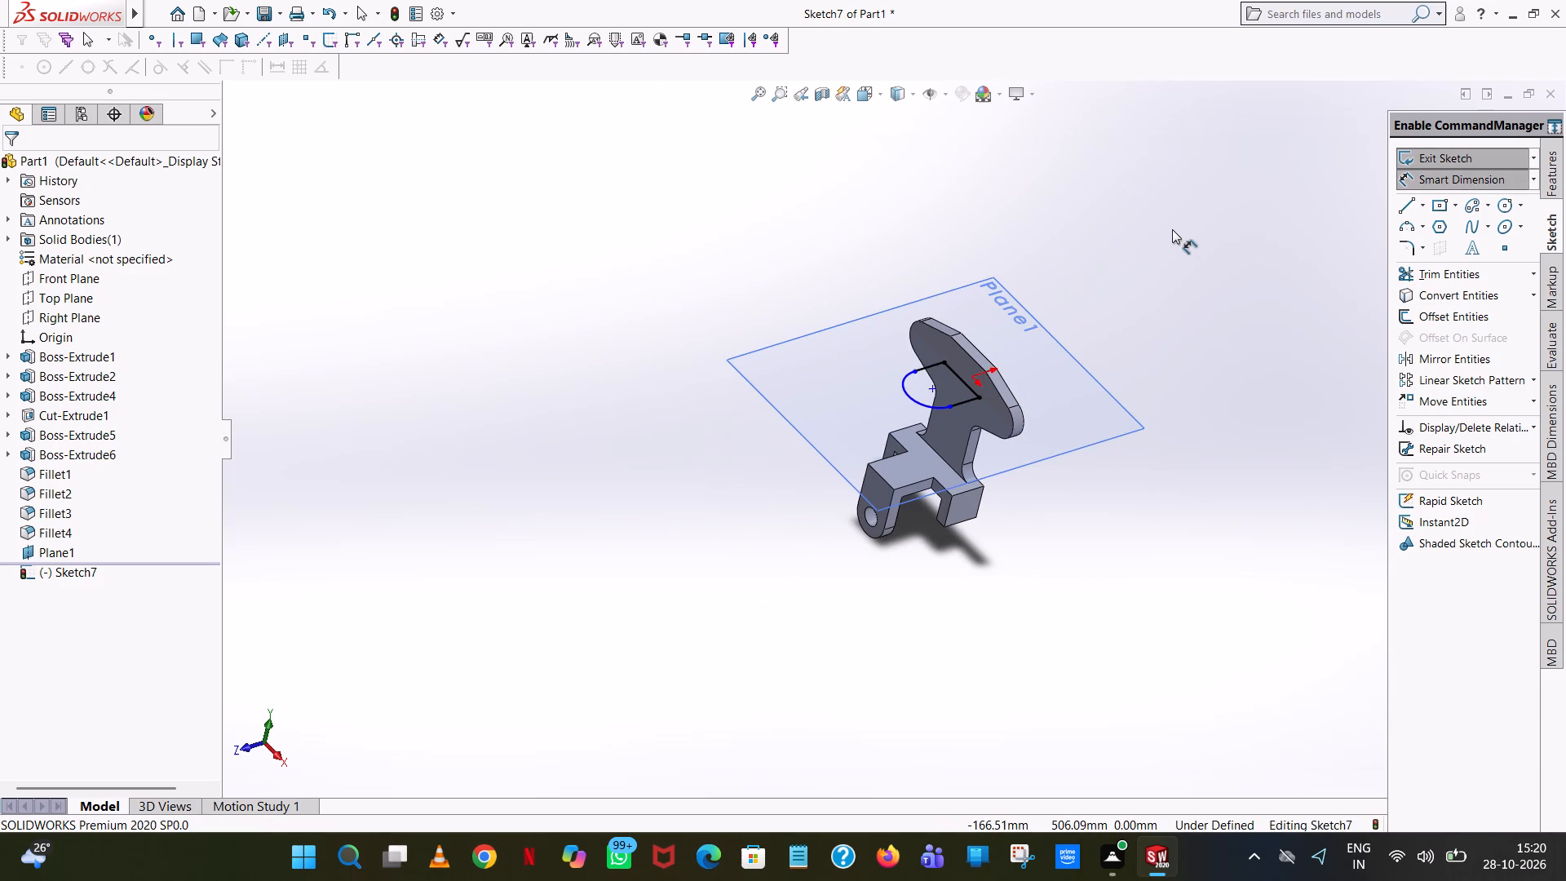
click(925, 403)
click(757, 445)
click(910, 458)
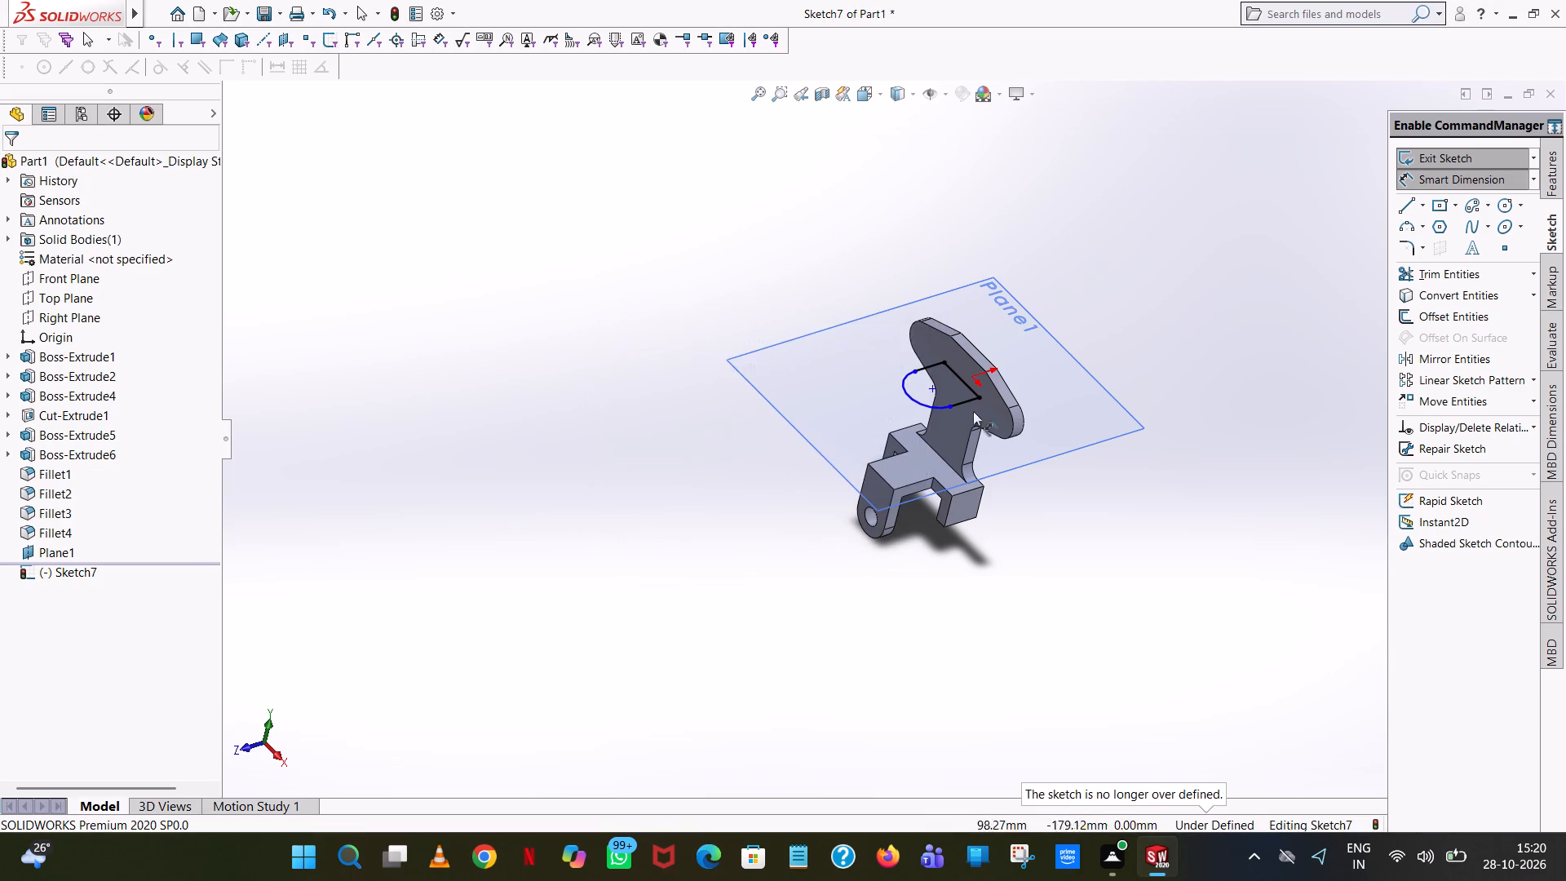
Dimension the distance between the arc's centre and the sketch origin, viewing the sketch from above.
click(878, 100)
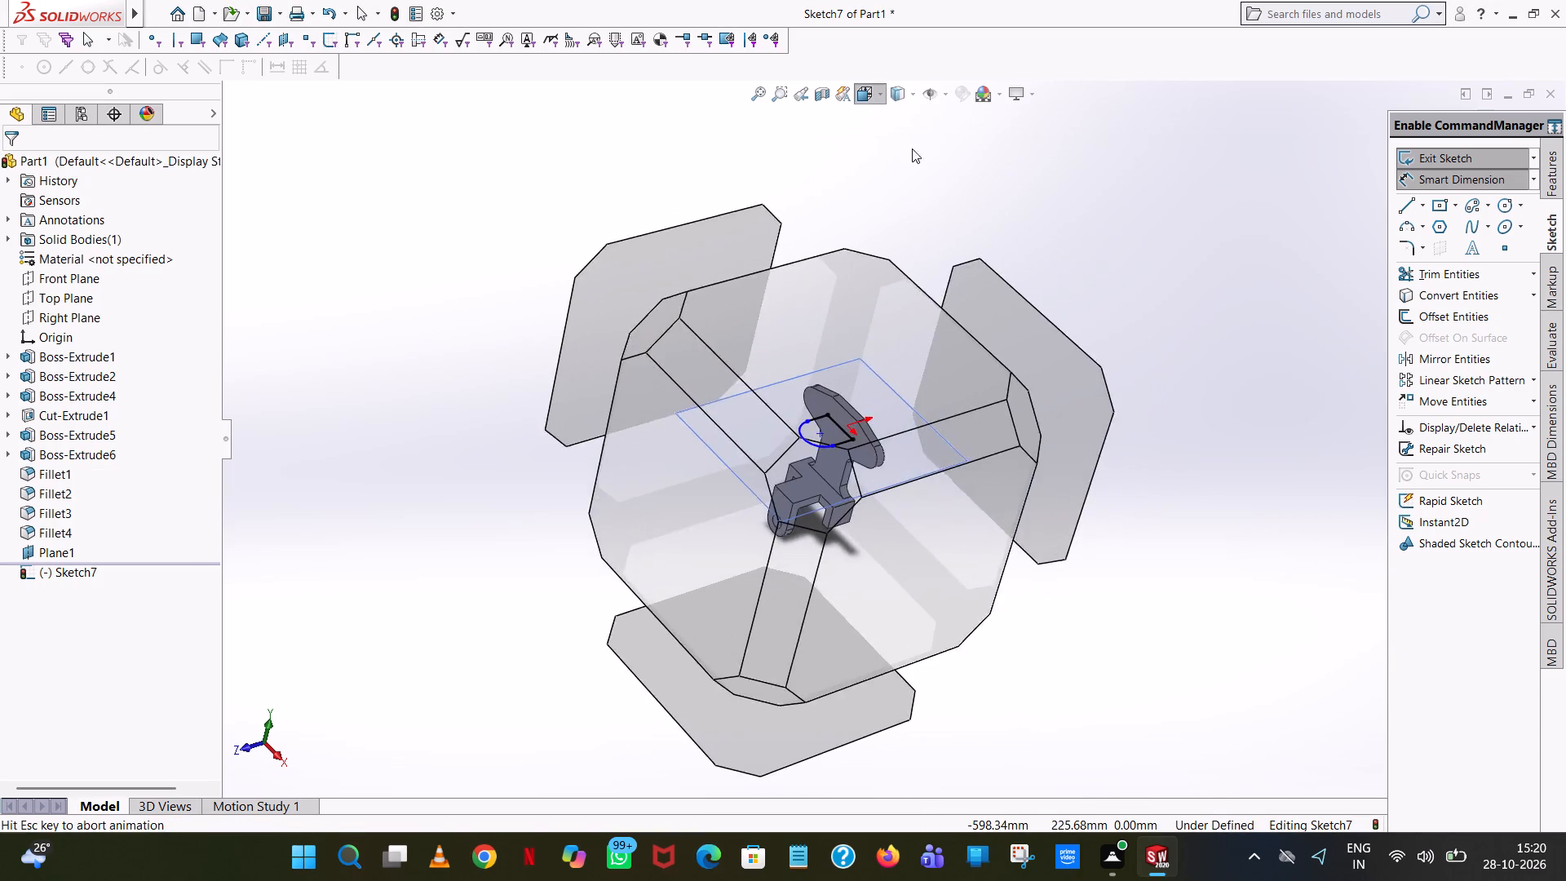
click(960, 184)
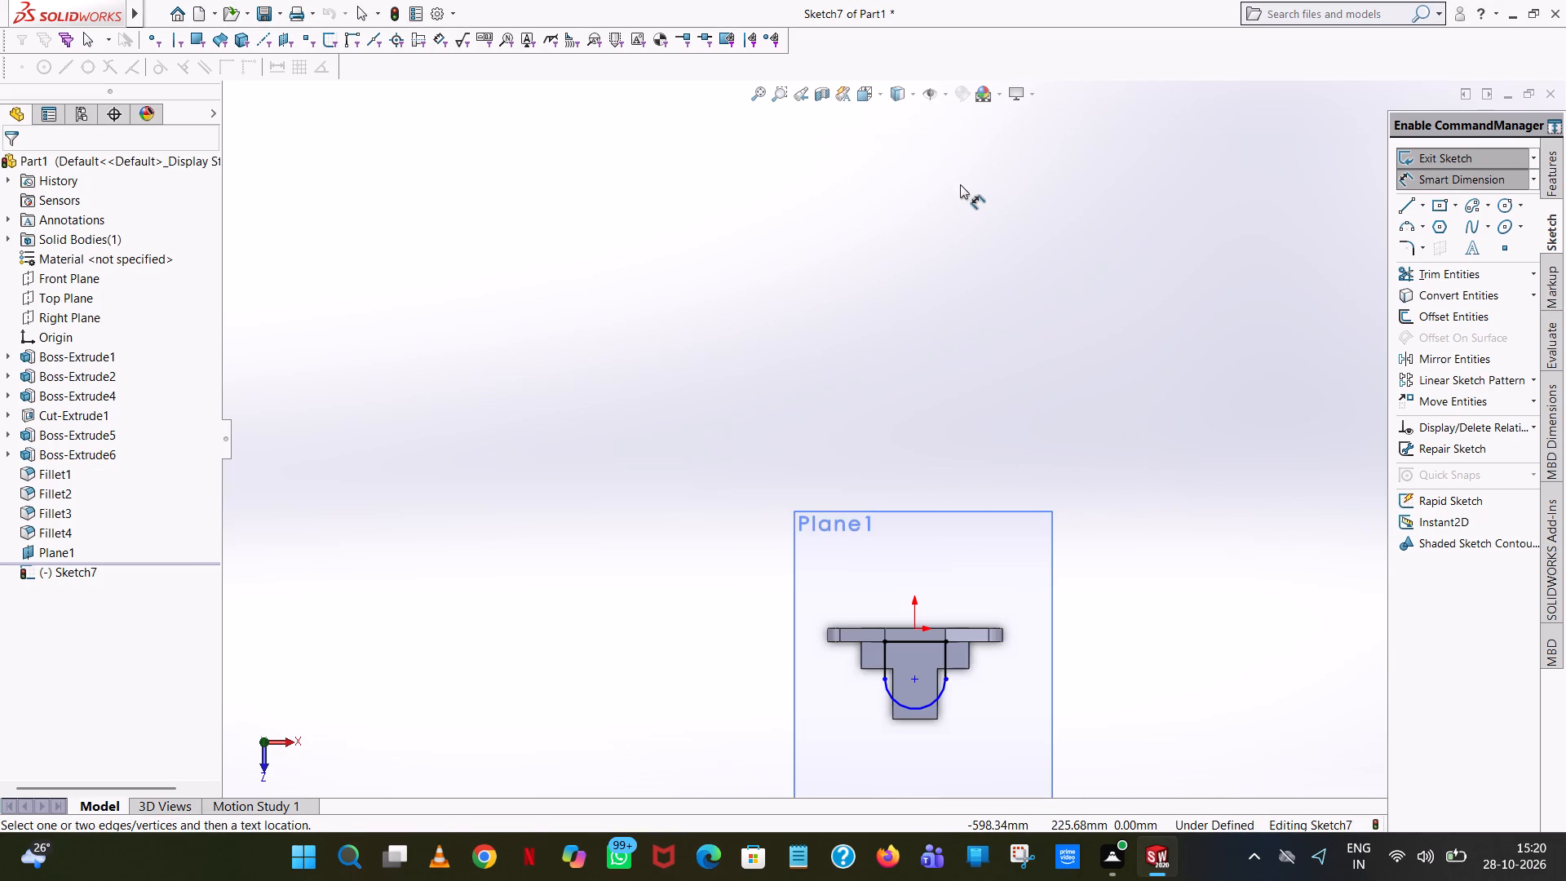
scroll(944, 725, down, 8)
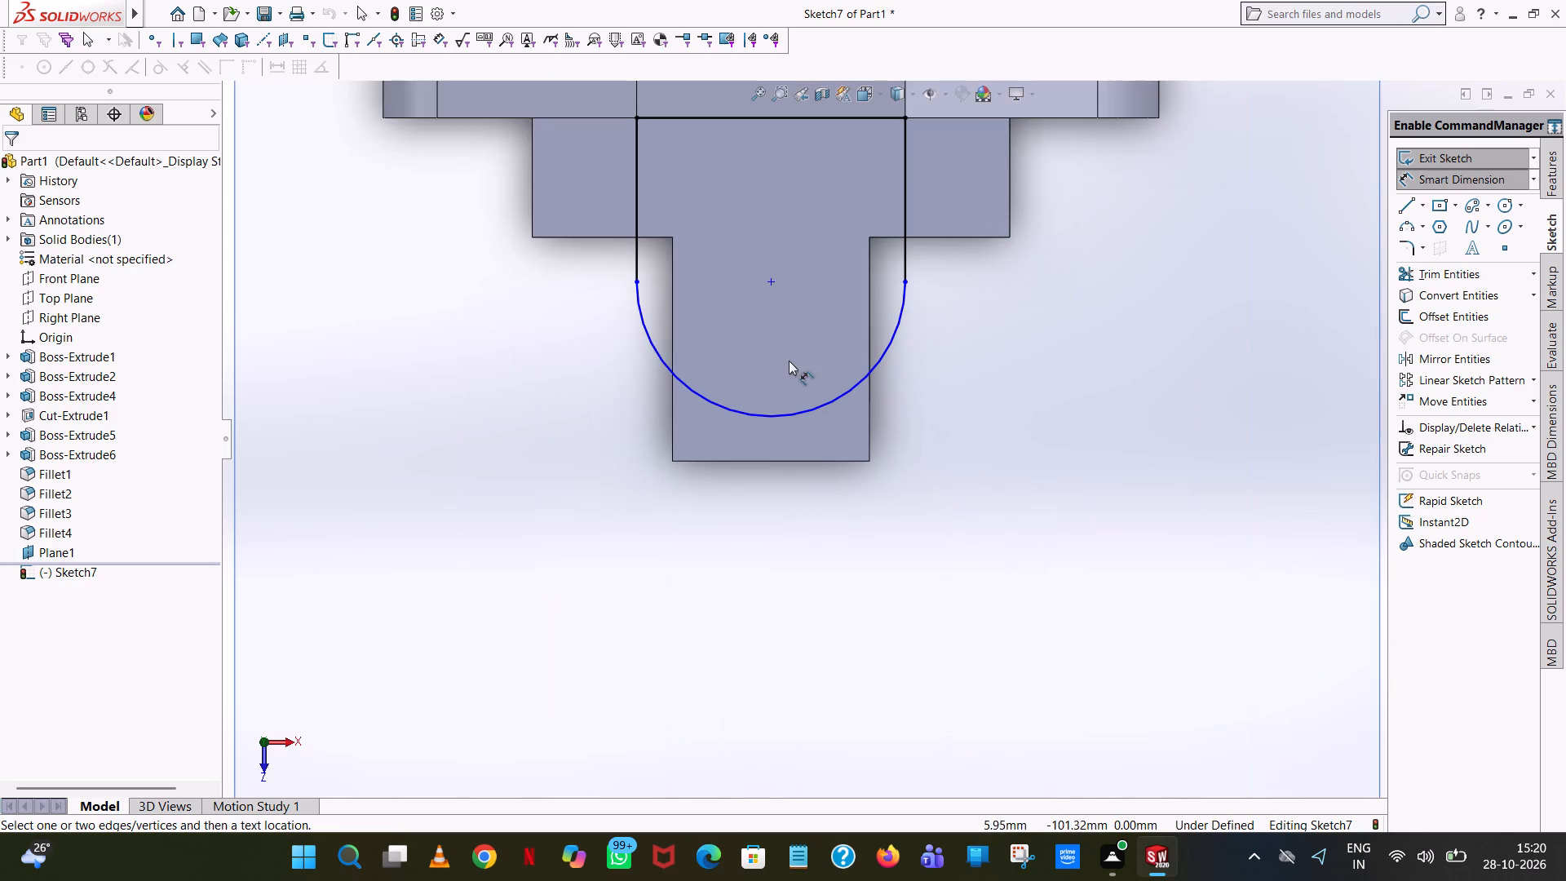
click(775, 281)
scroll(782, 183, up, 2)
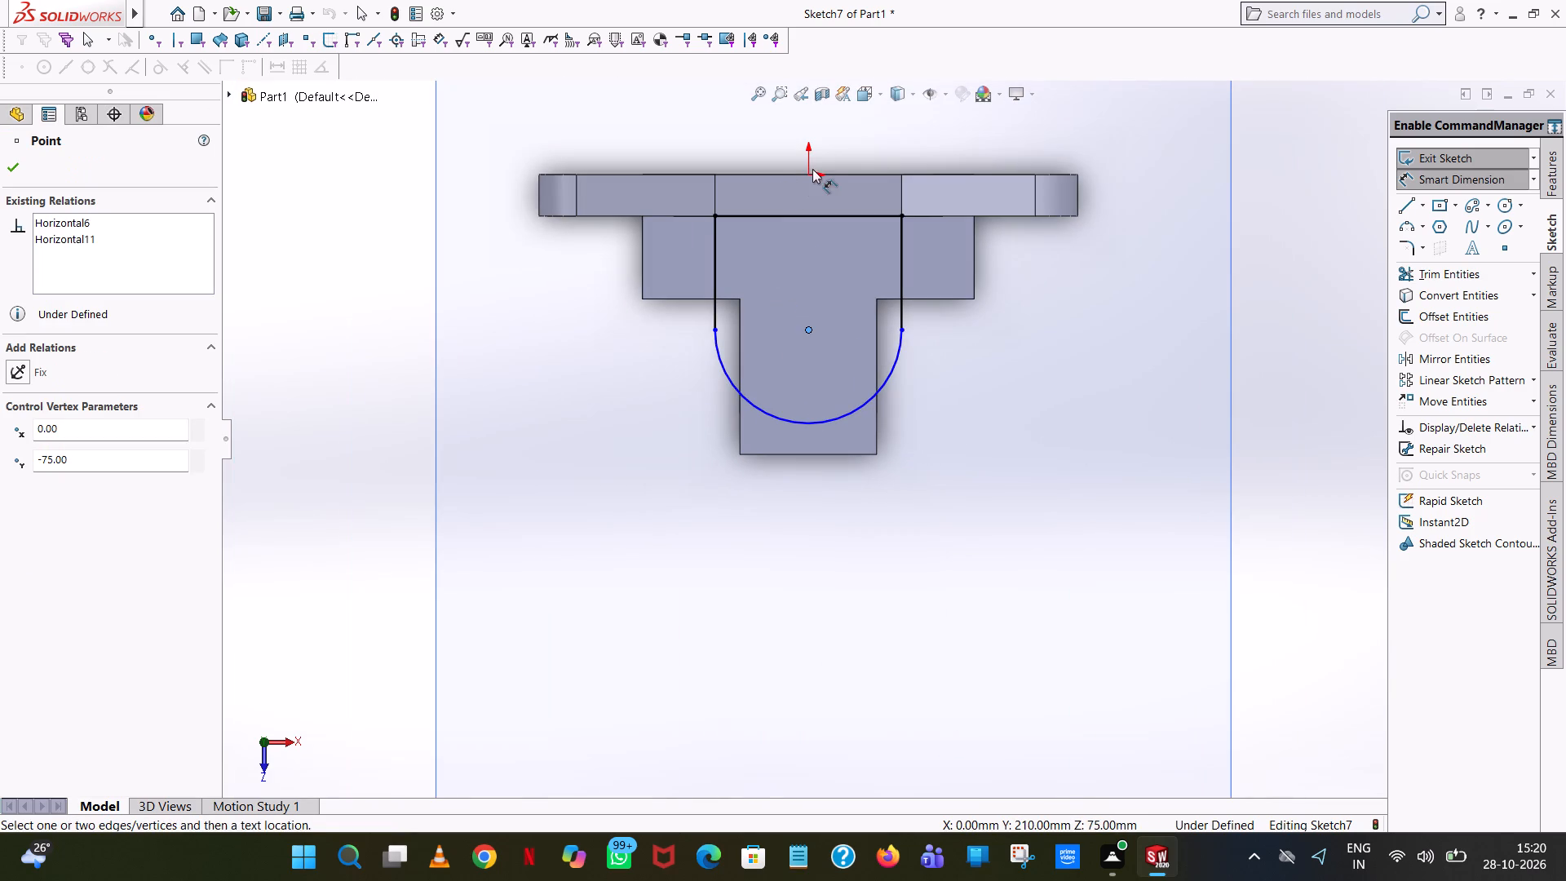
click(809, 175)
click(1154, 179)
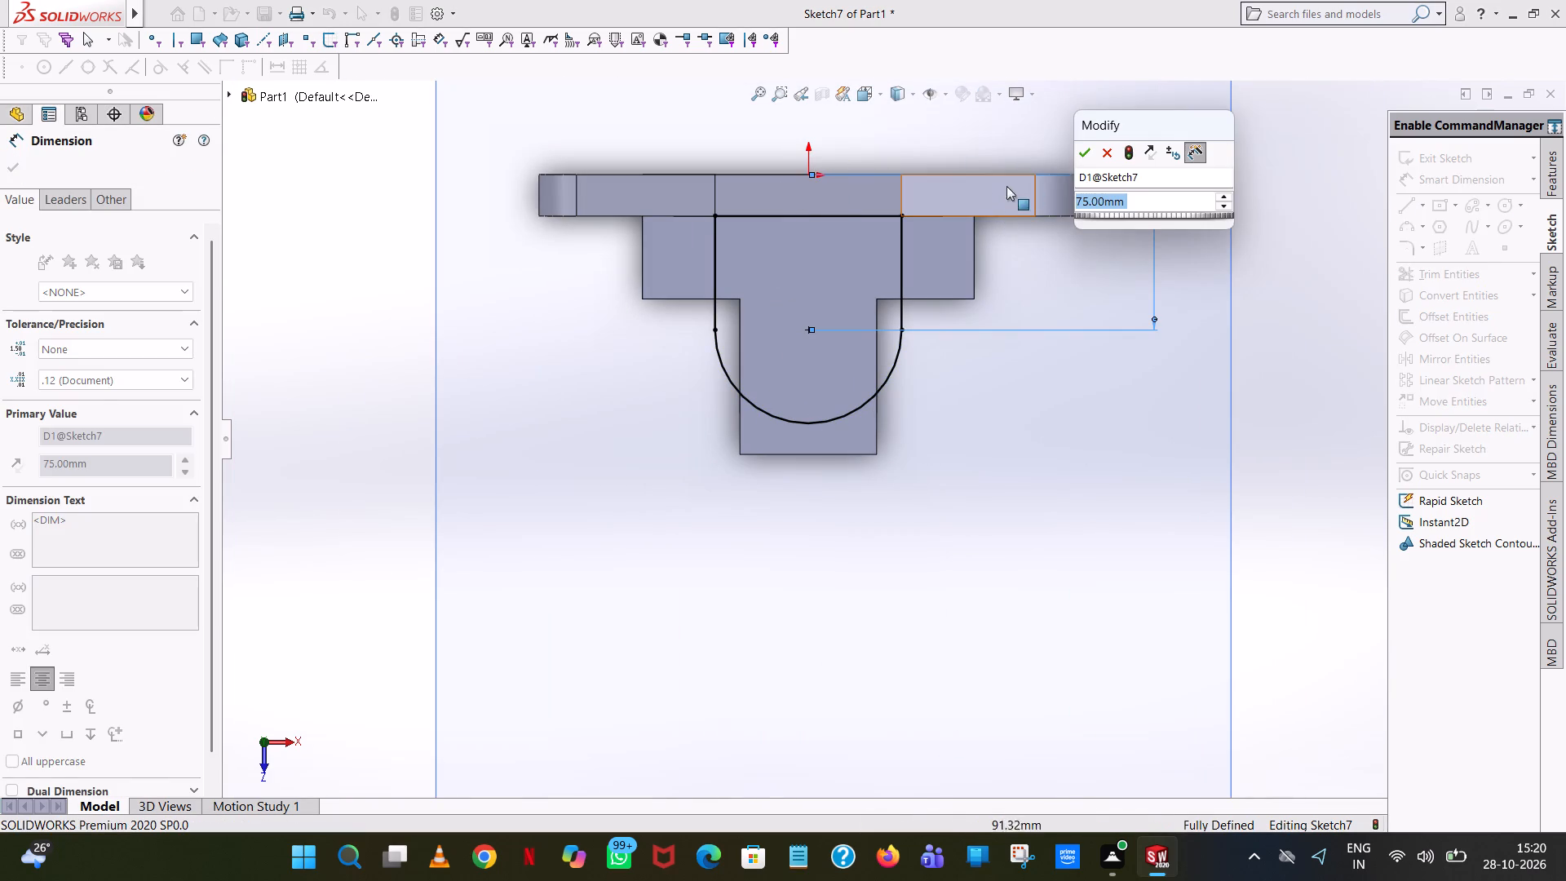
click(1075, 157)
click(1263, 268)
Extrude the round-ended profile 70 mm as a boss using the Mid Plane end condition, merging the result with the head.
click(1555, 162)
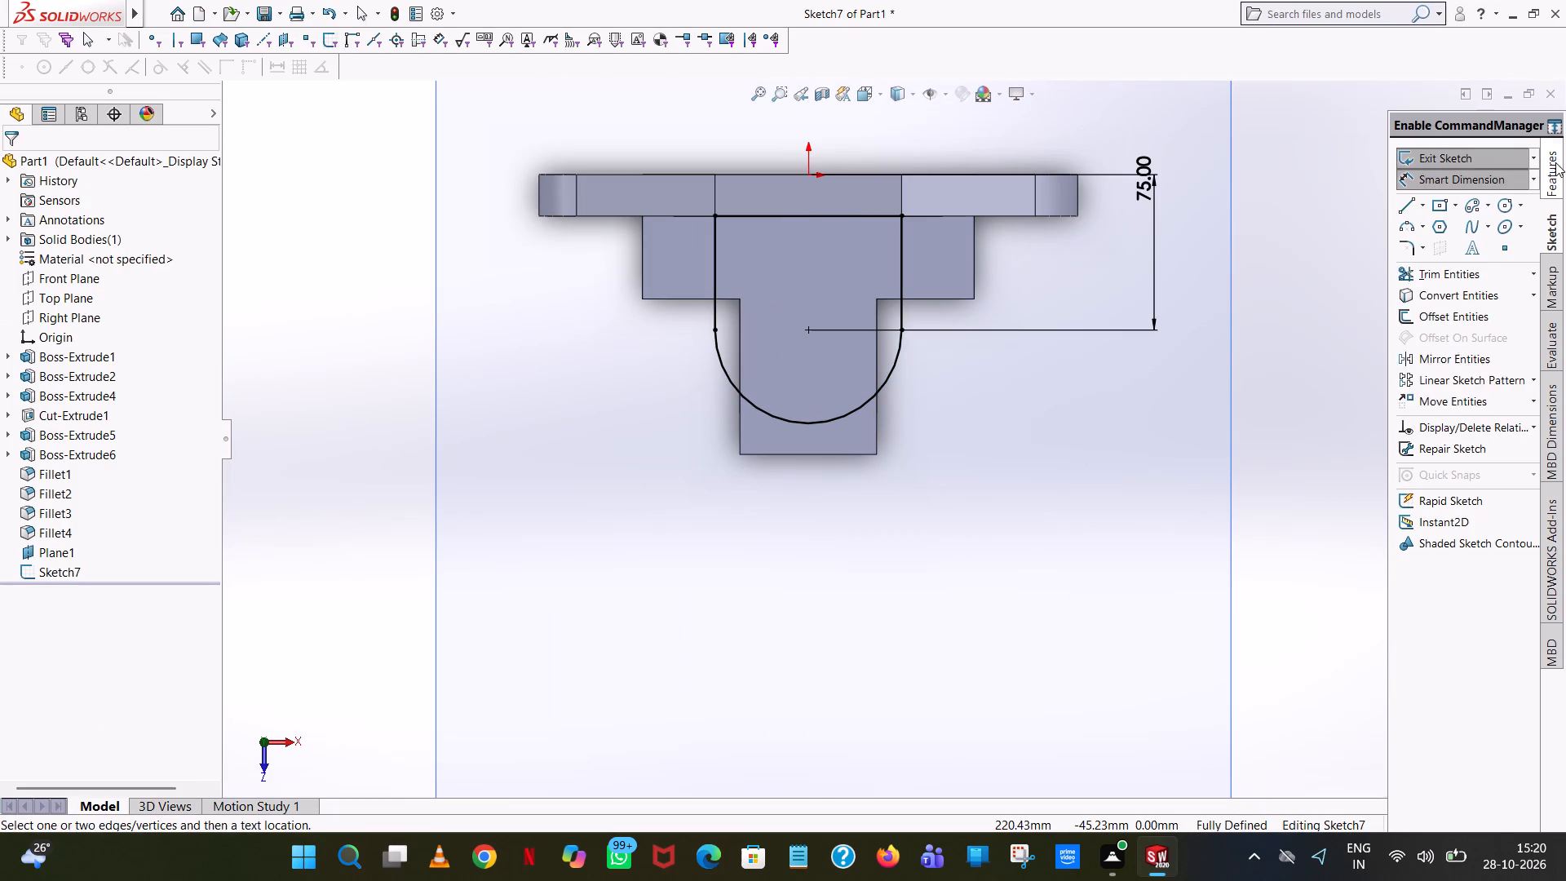
click(1471, 167)
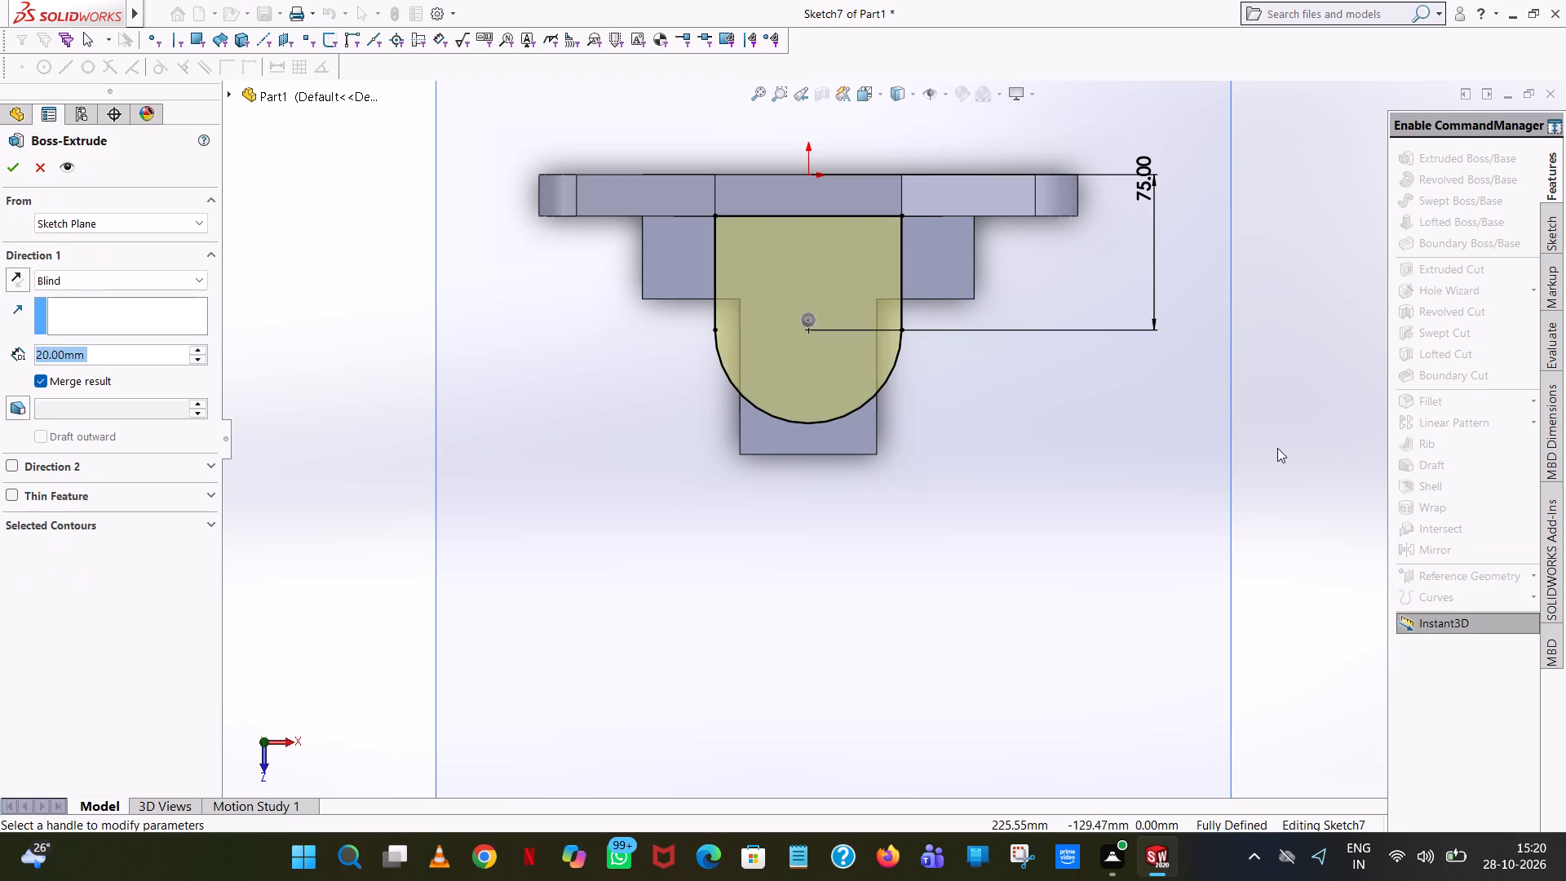
scroll(1277, 448, up, 1)
middle_drag(1277, 448, 1248, 76)
scroll(1249, 99, up, 3)
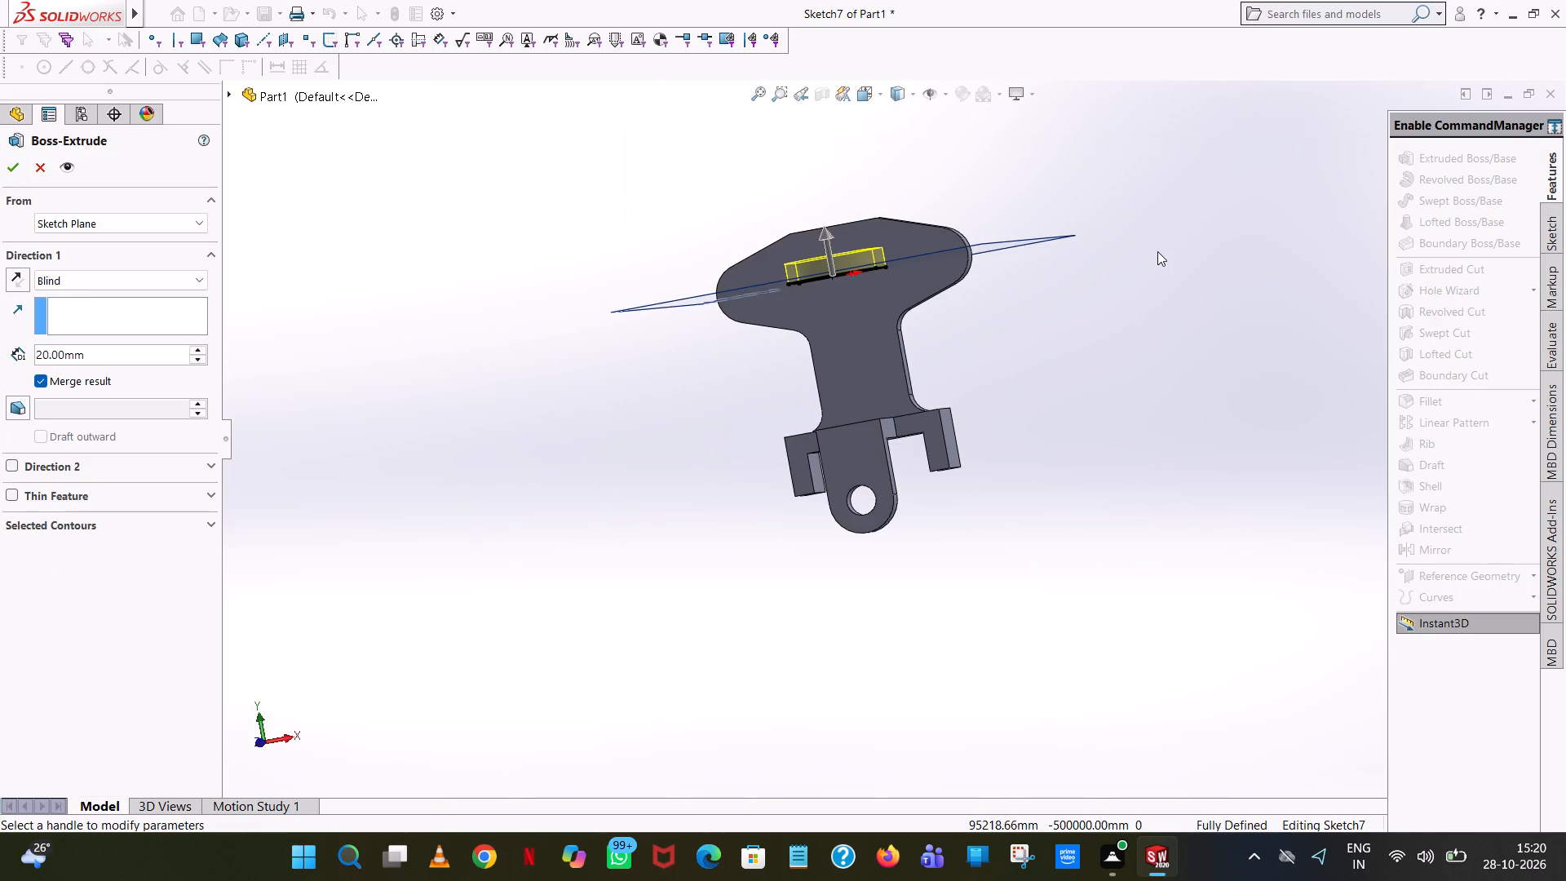
middle_drag(1157, 251, 1099, 263)
scroll(1157, 251, up, 1)
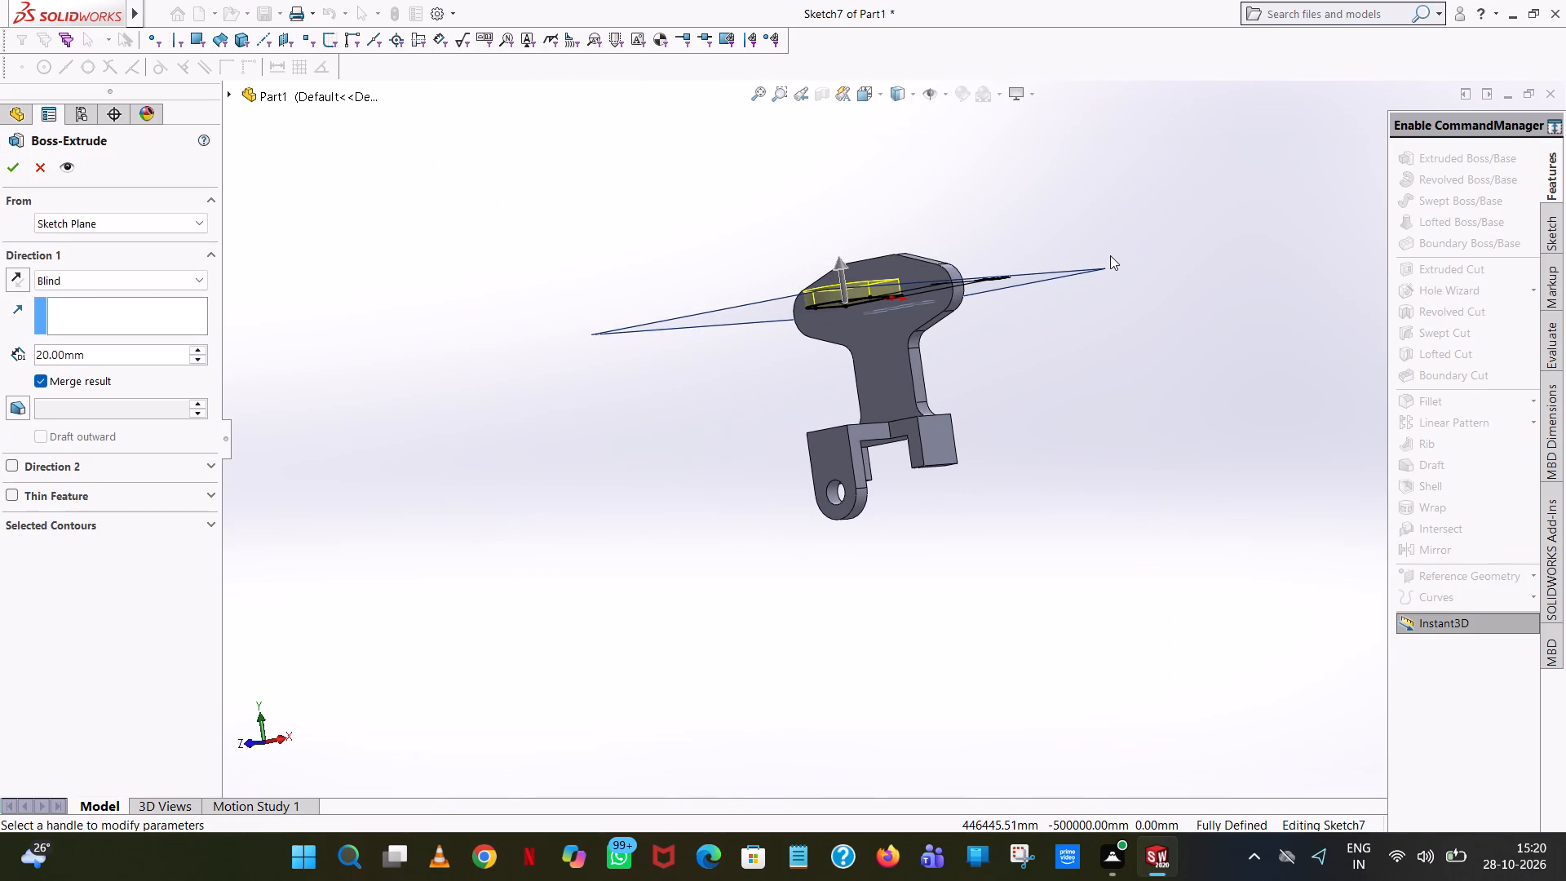
double_click(197, 348)
click(197, 348)
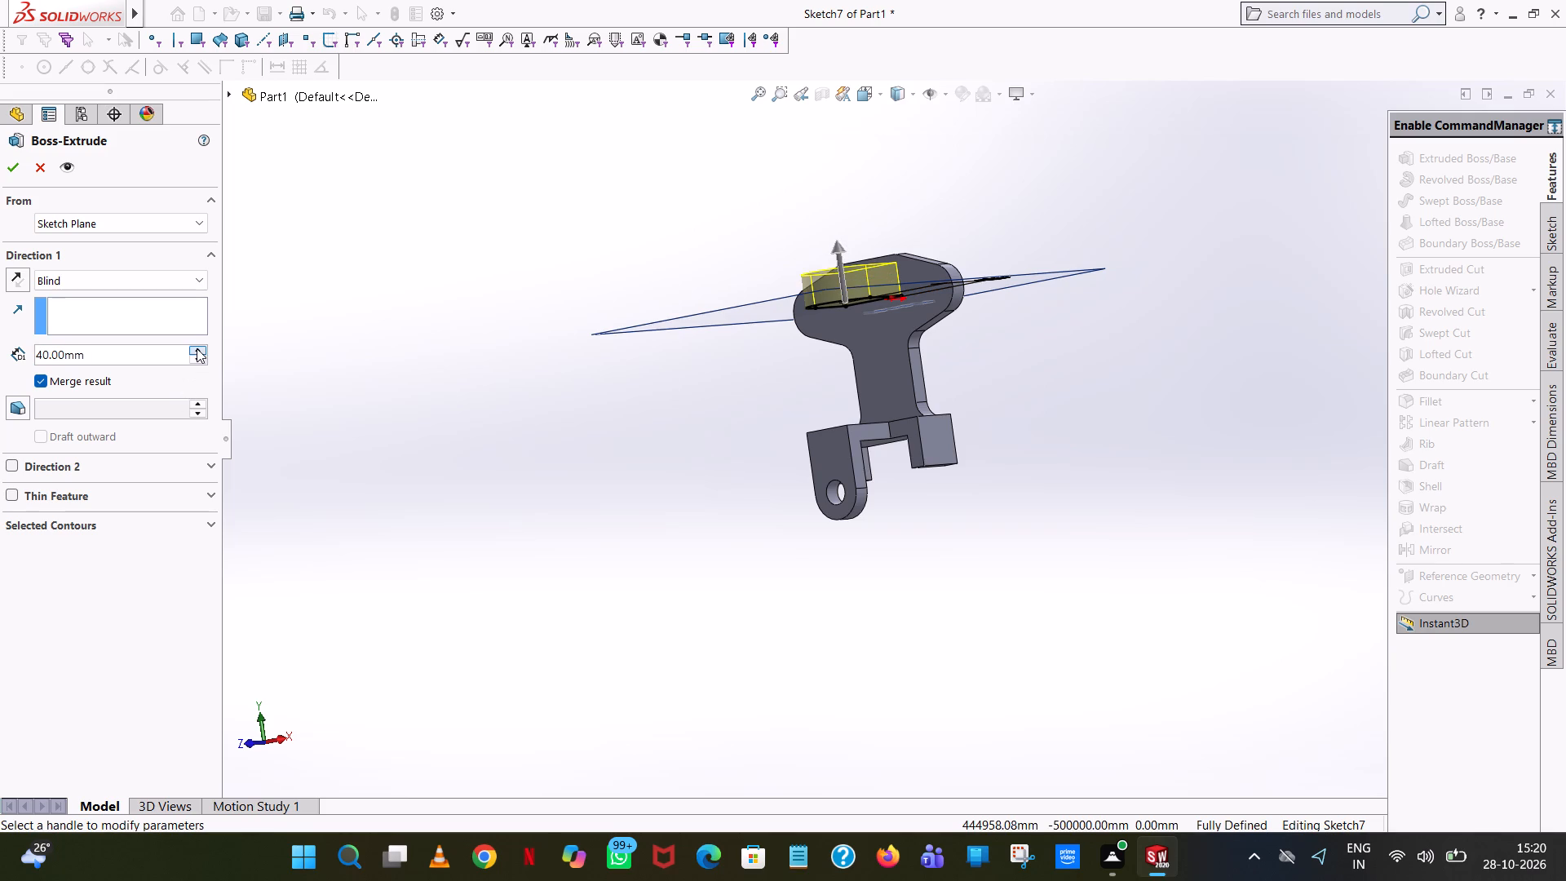
click(197, 348)
click(197, 348)
middle_drag(500, 256, 481, 262)
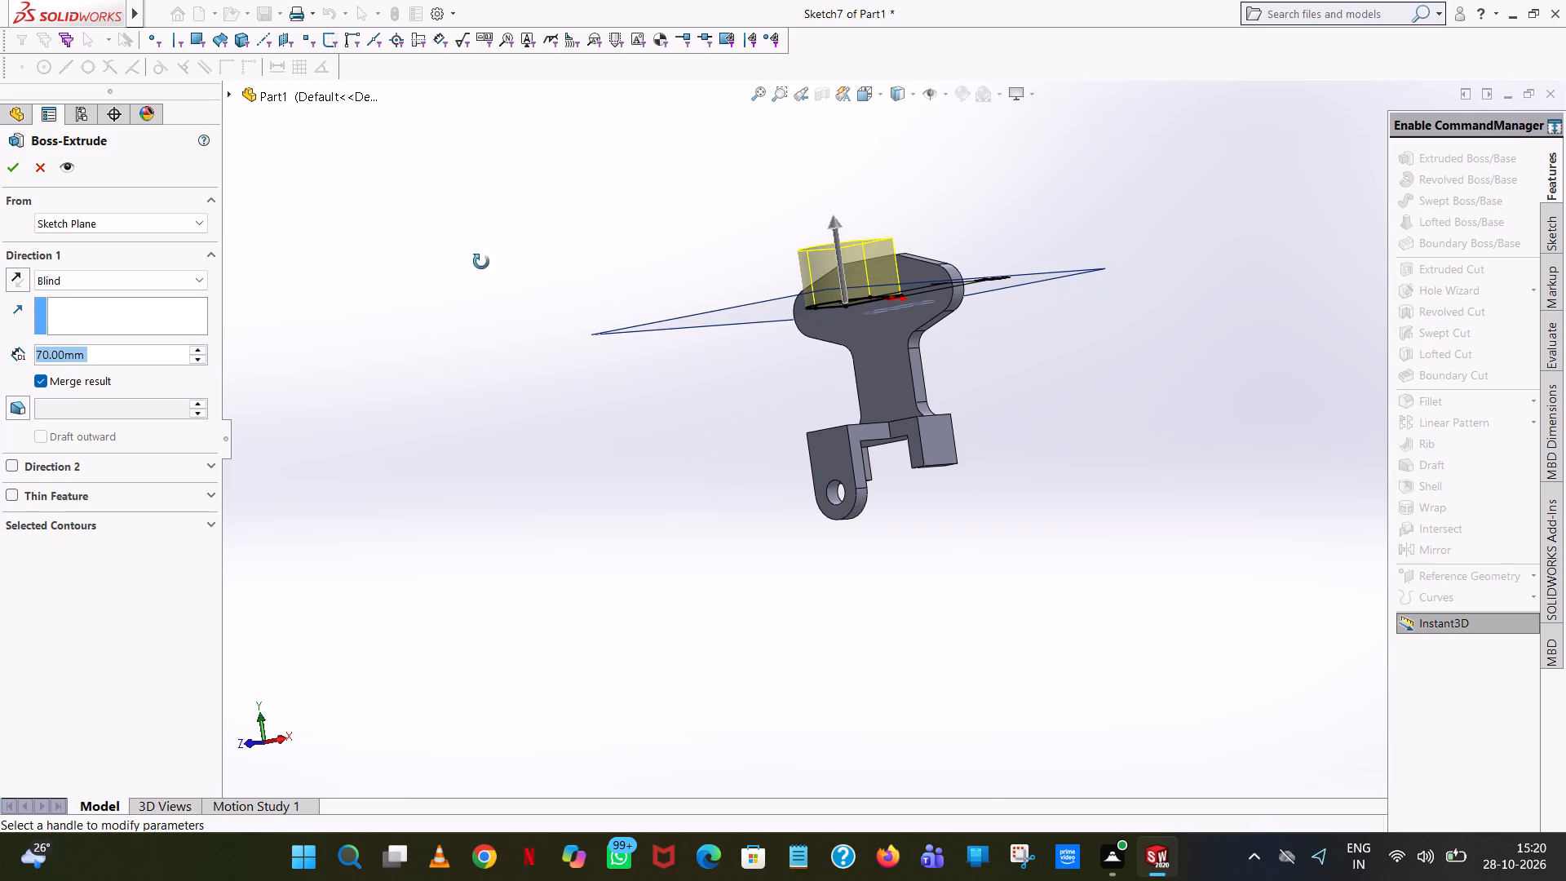
middle_drag(481, 262, 585, 299)
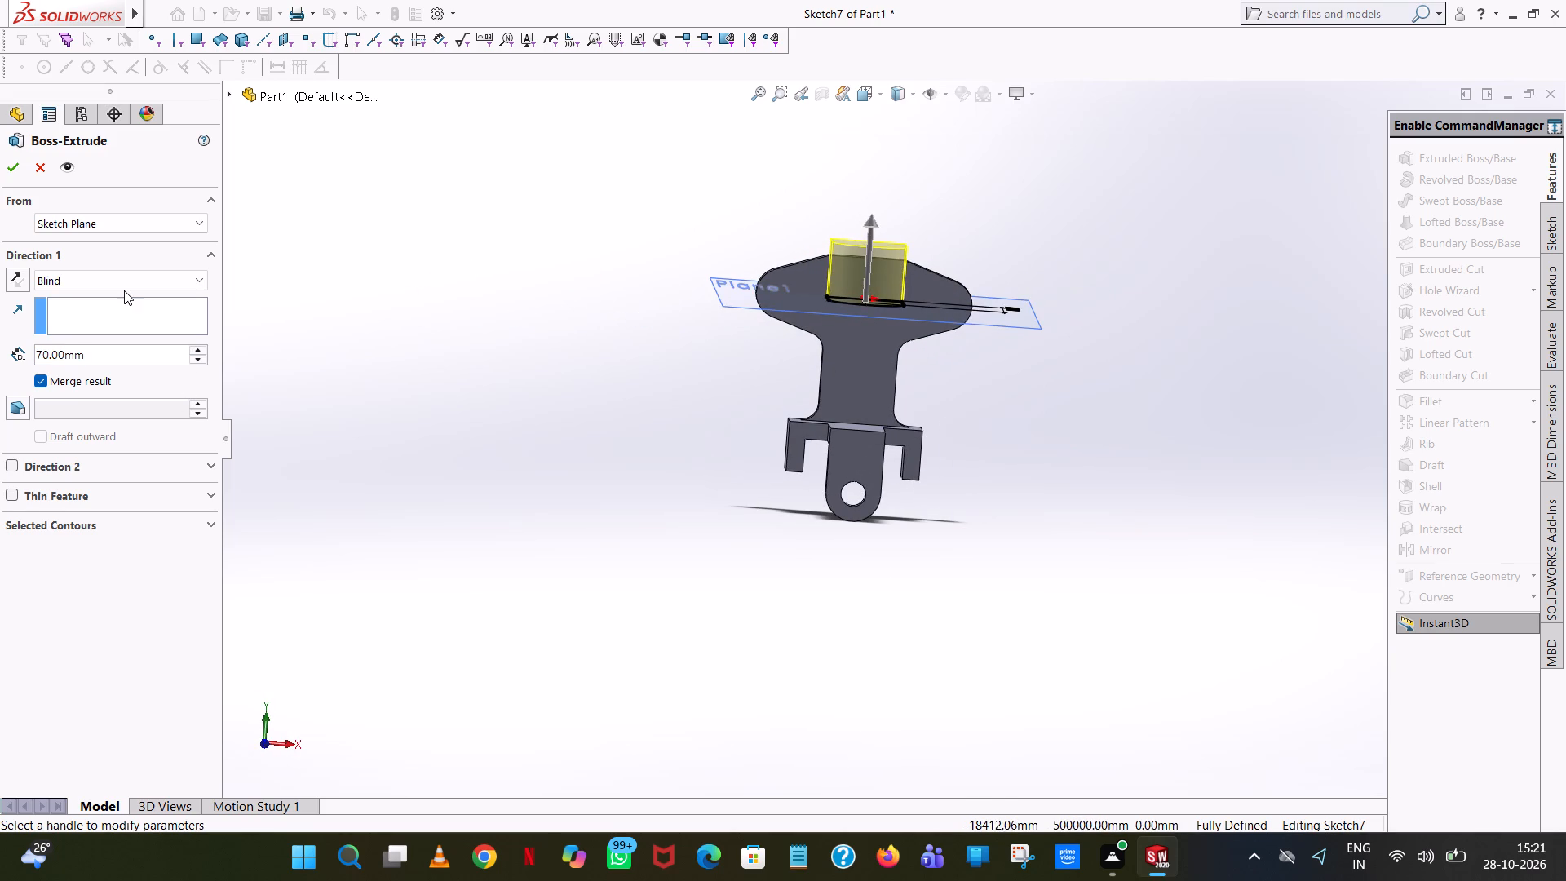
click(122, 287)
click(78, 385)
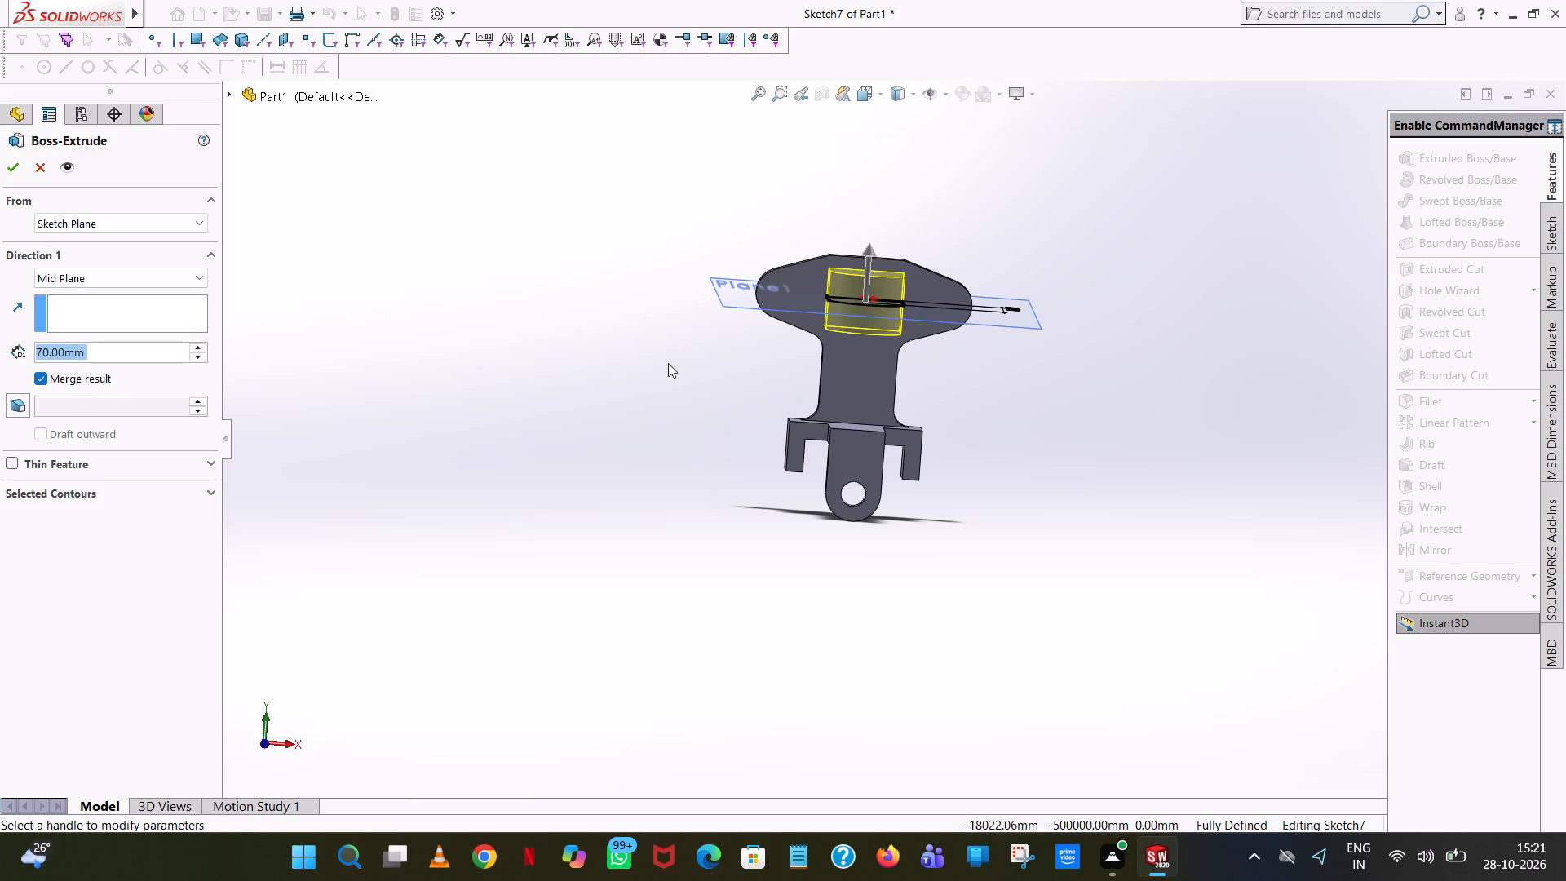
scroll(1128, 405, up, 2)
middle_drag(1128, 409, 1129, 389)
scroll(1129, 389, up, 1)
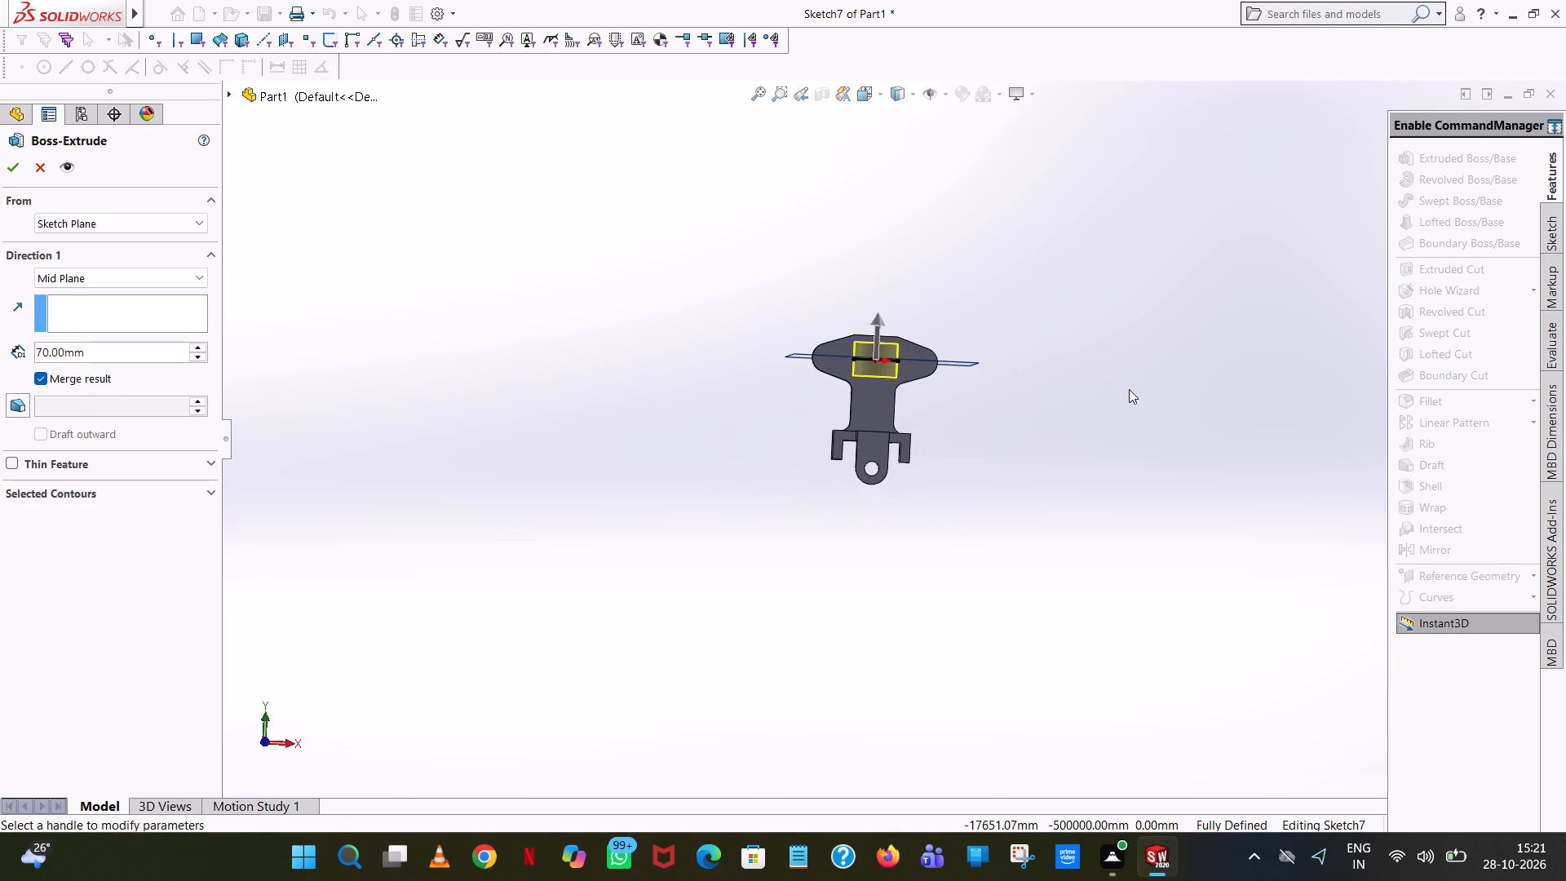
scroll(921, 358, down, 4)
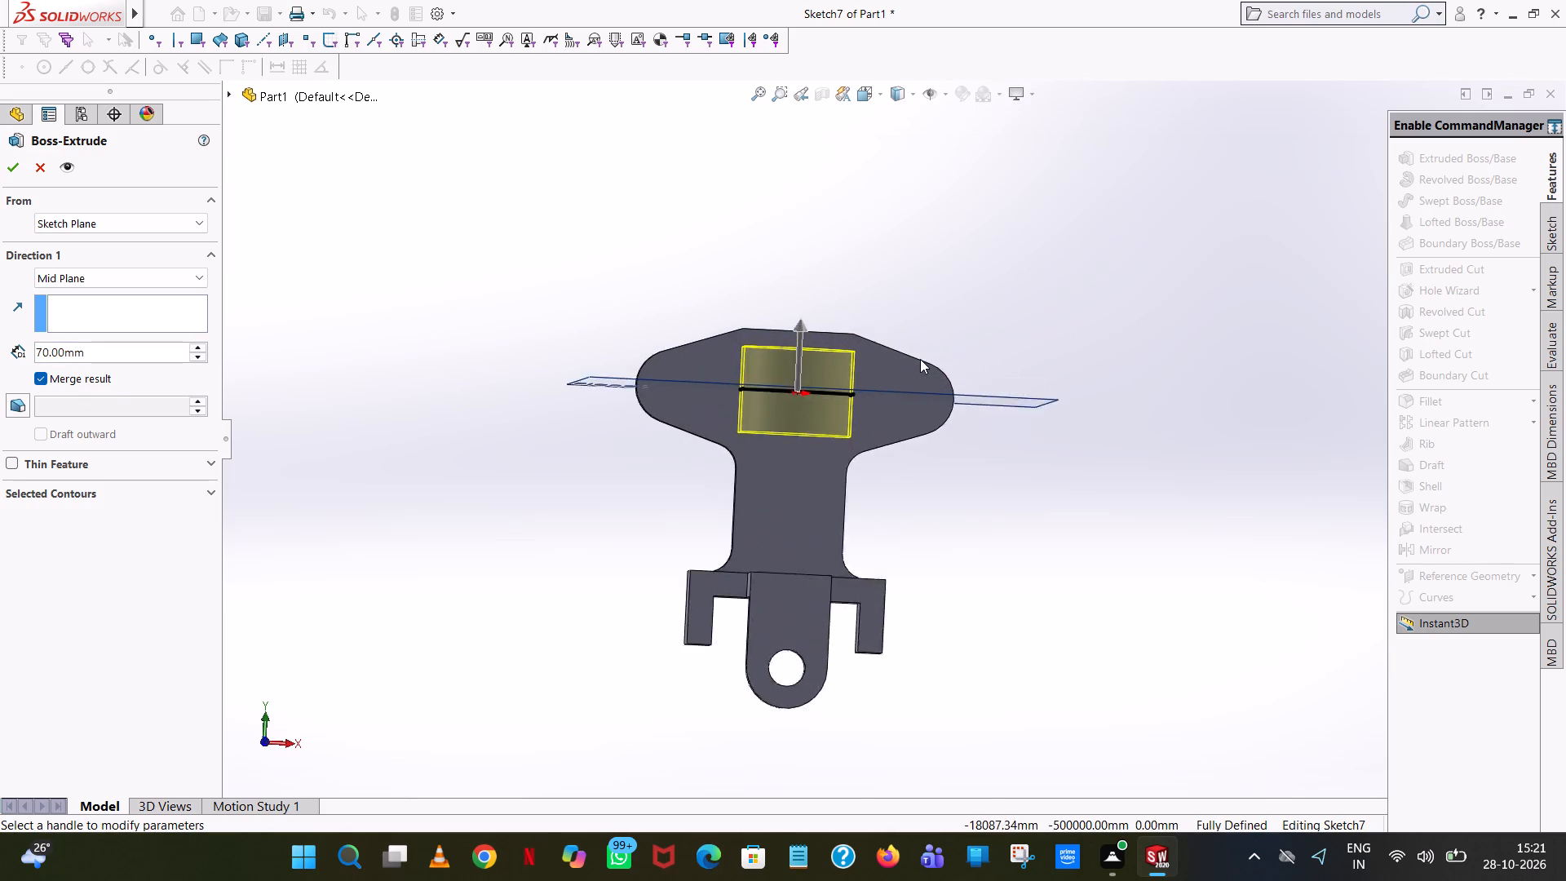
scroll(920, 359, down, 4)
middle_drag(920, 359, 924, 387)
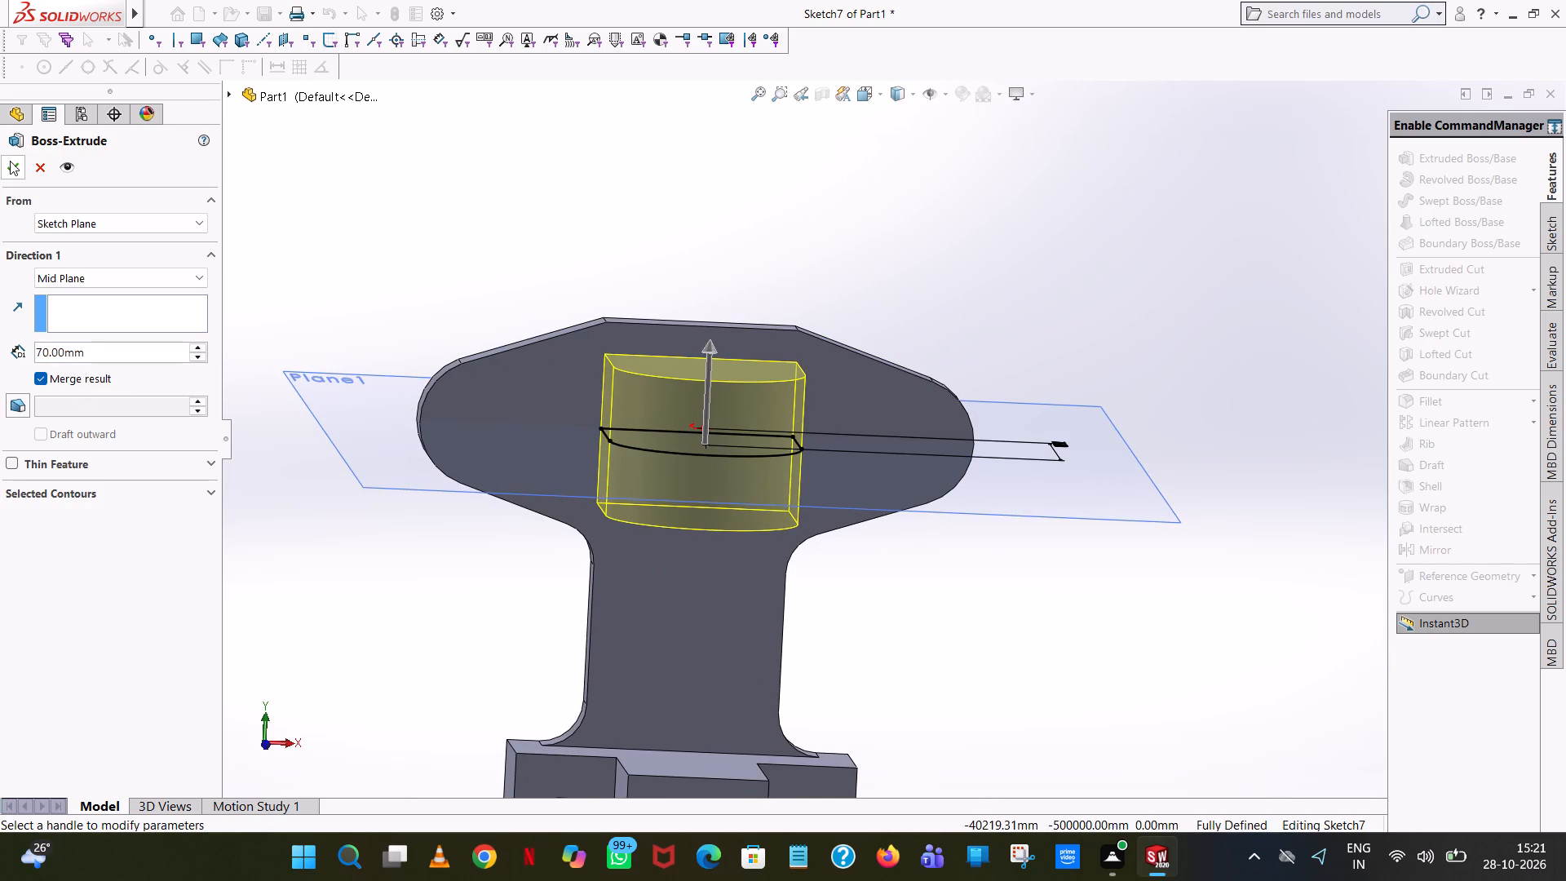
click(10, 161)
click(728, 210)
Hide the reference plane Plane1 that carried the boss profile.
middle_drag(903, 277, 891, 269)
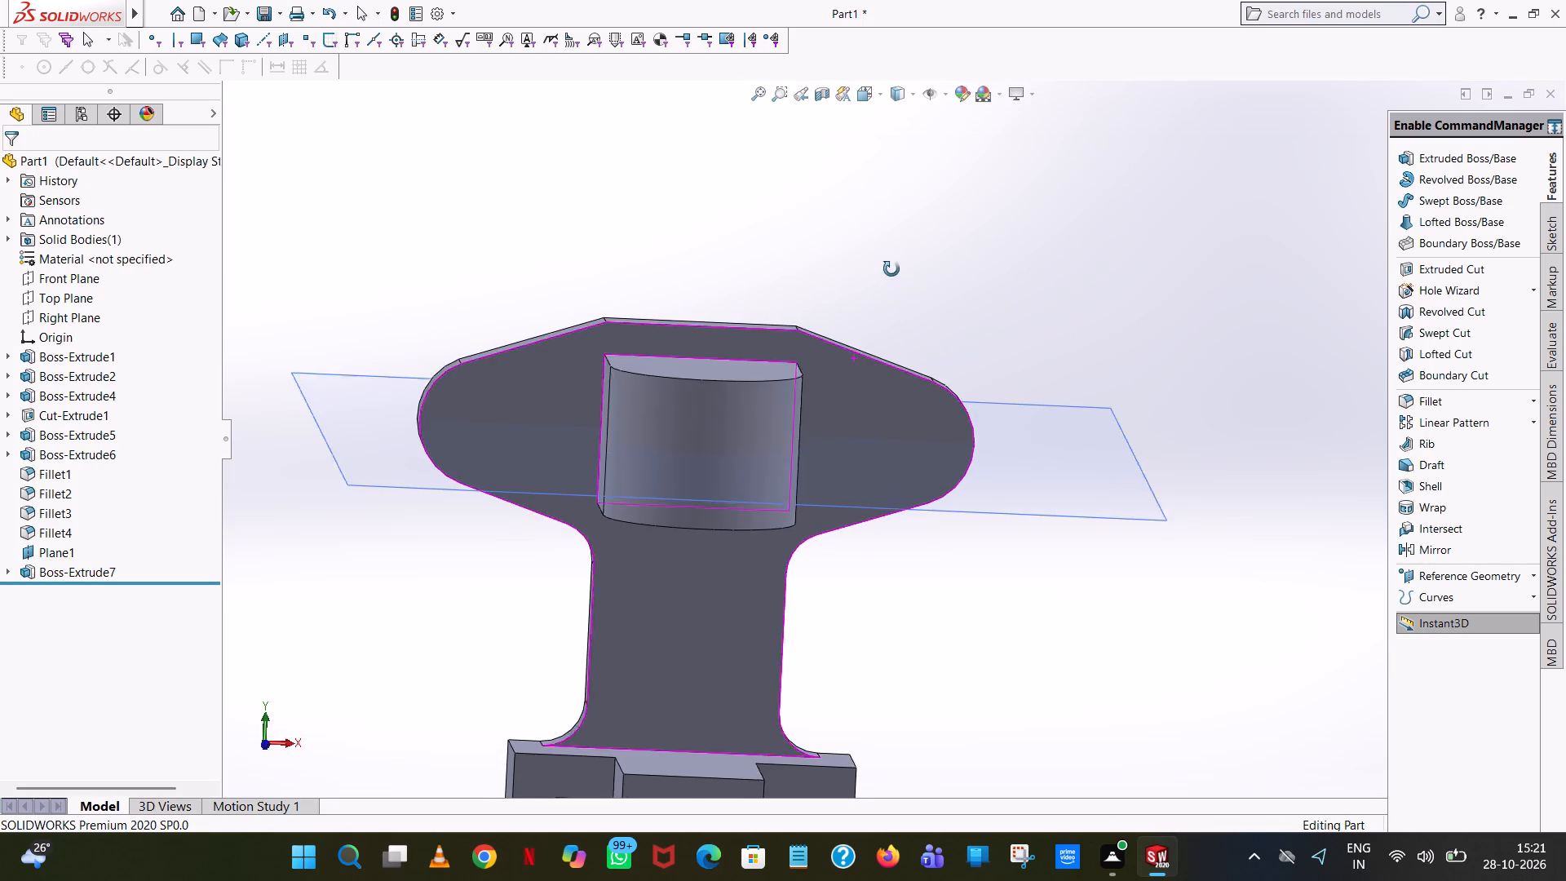
middle_drag(891, 269, 943, 276)
scroll(943, 276, up, 1)
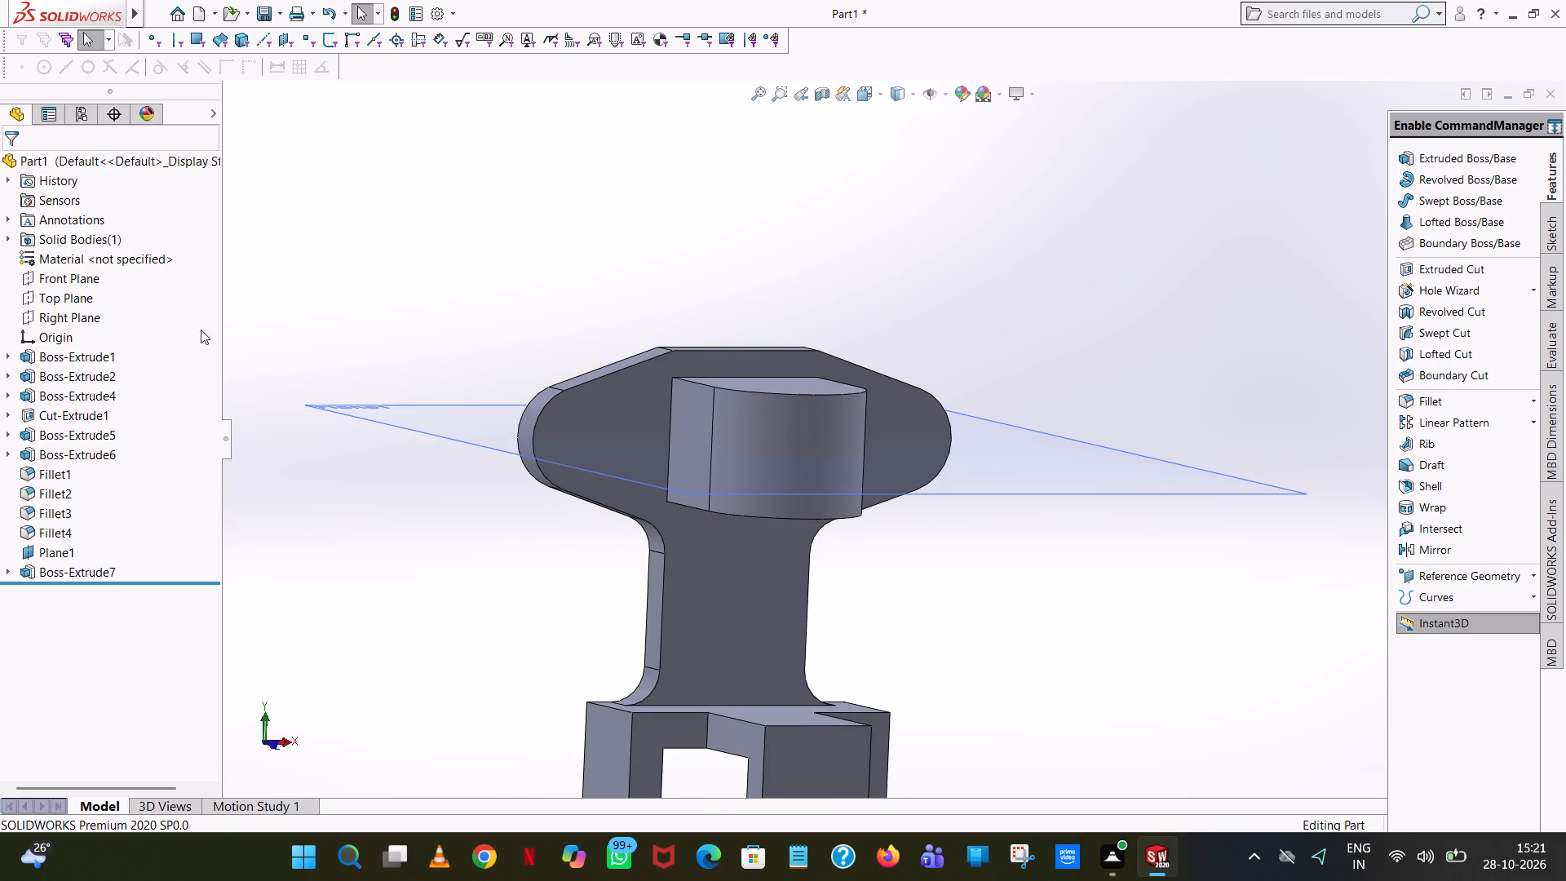
click(55, 558)
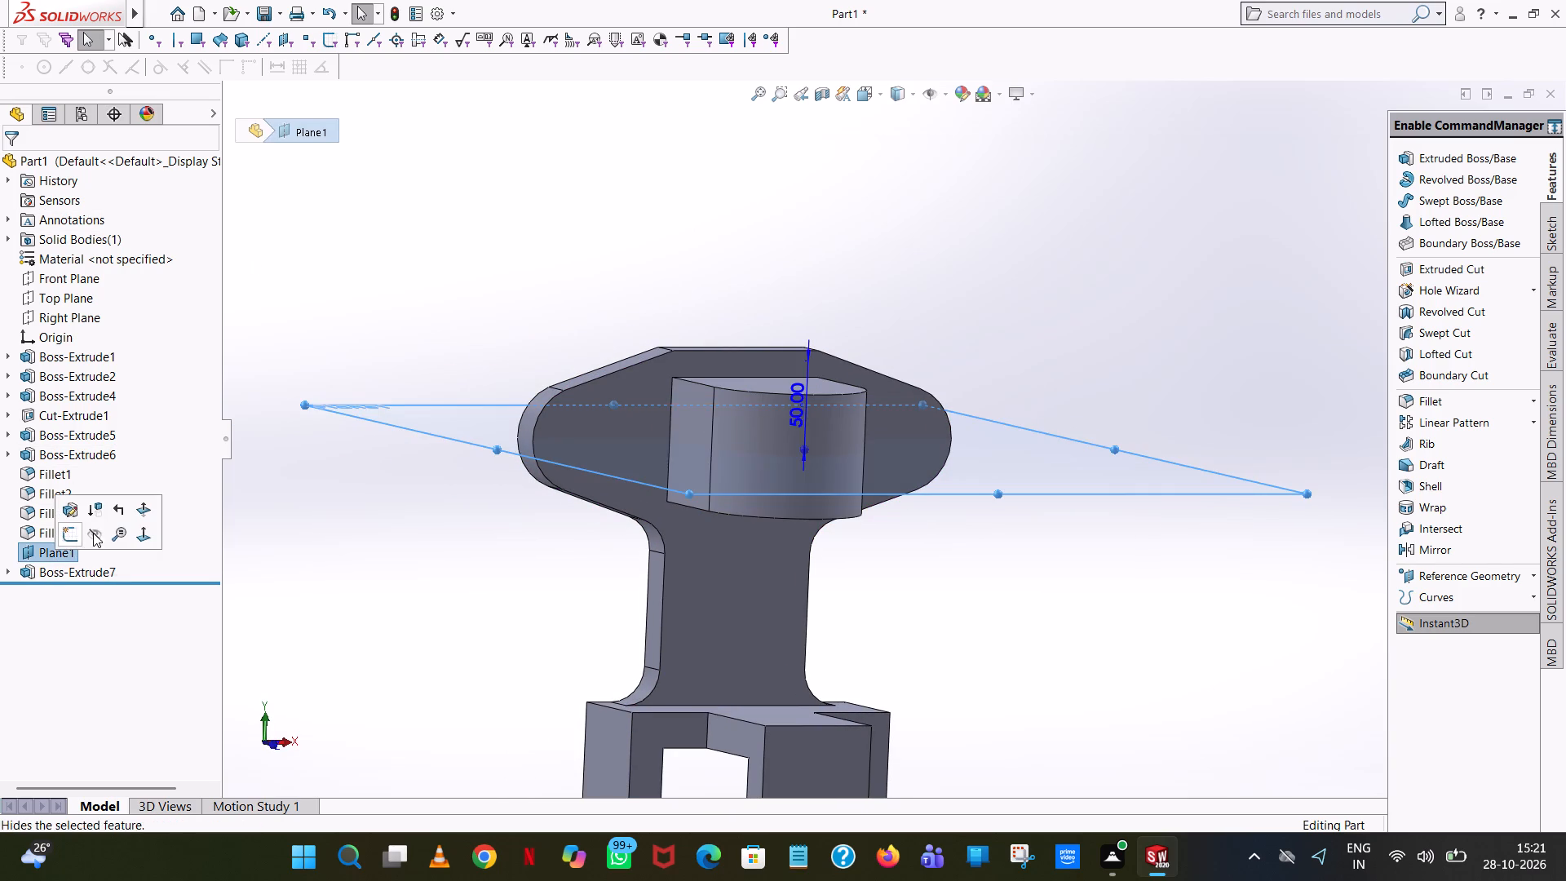
click(93, 532)
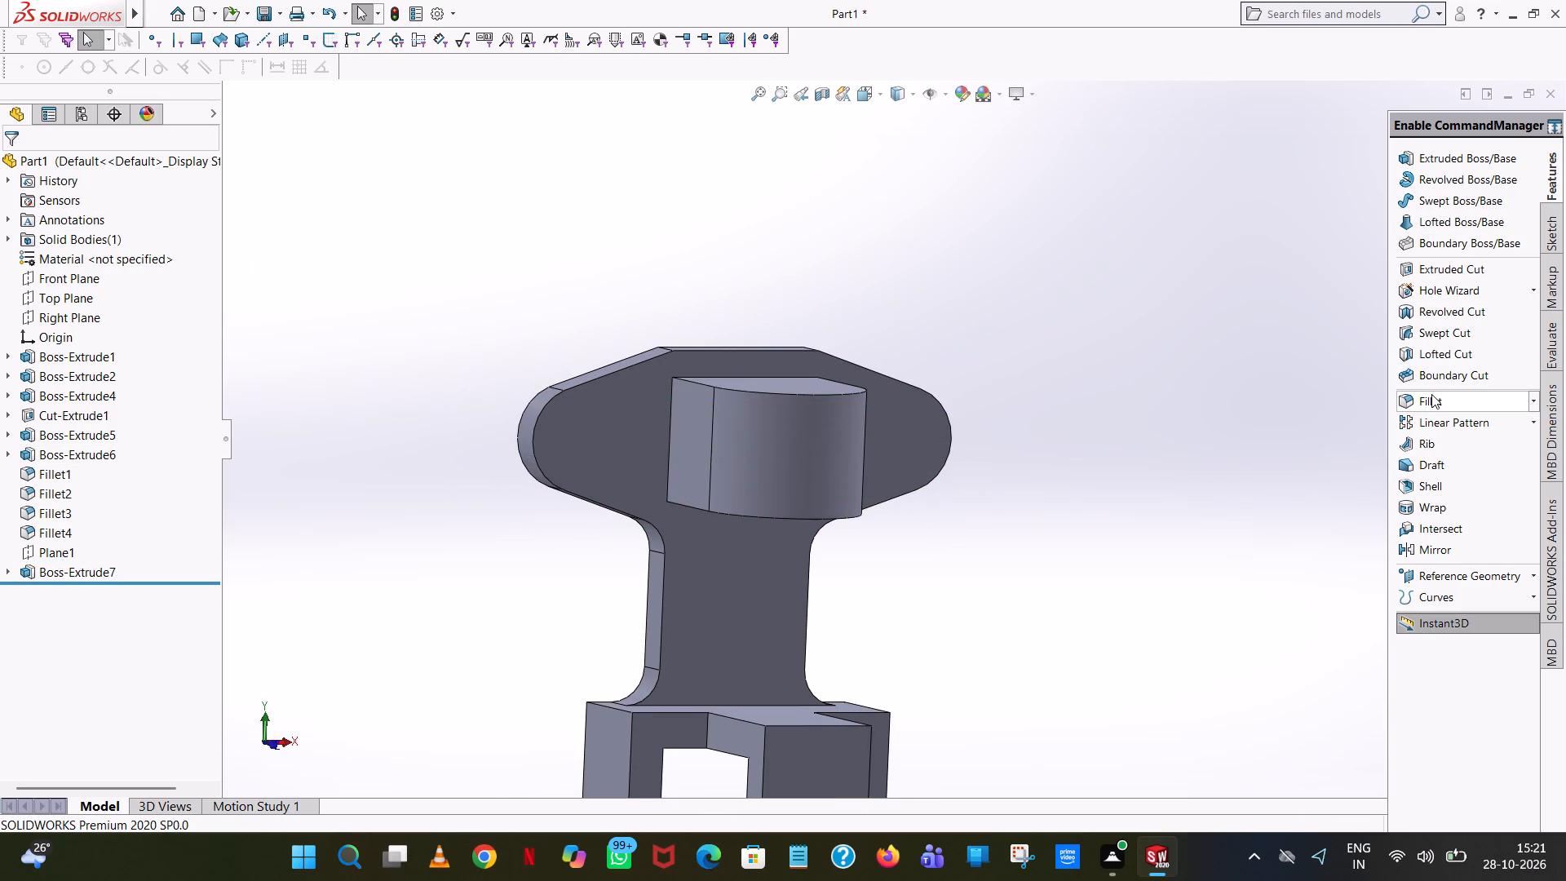
Apply separate 20 mm radius fillets to the two vertical edges where the boss's flat sides meet the head.
click(1431, 397)
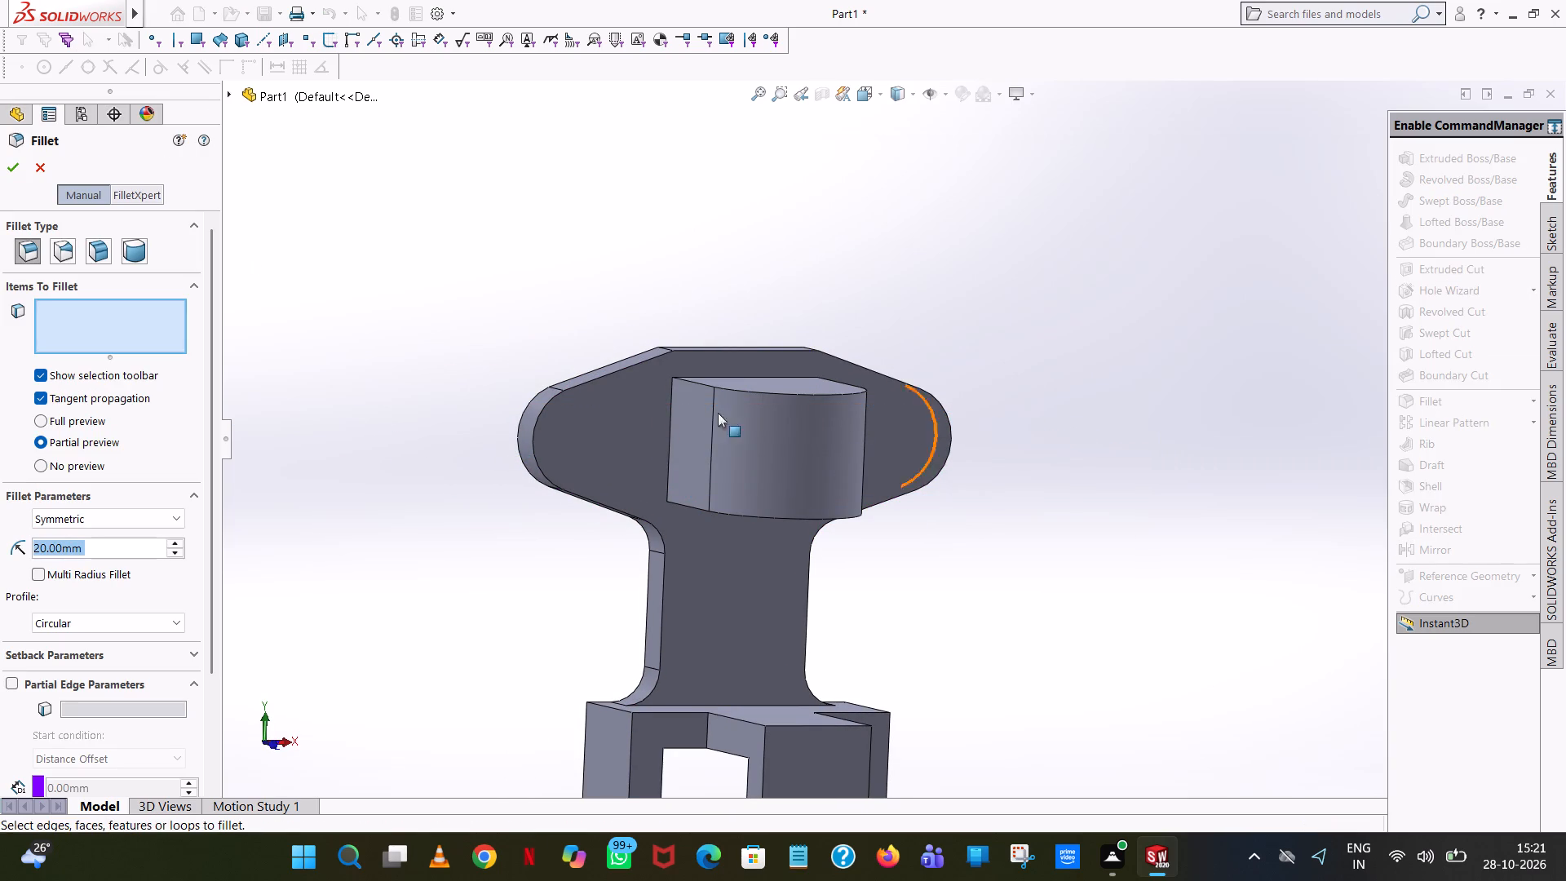
click(669, 425)
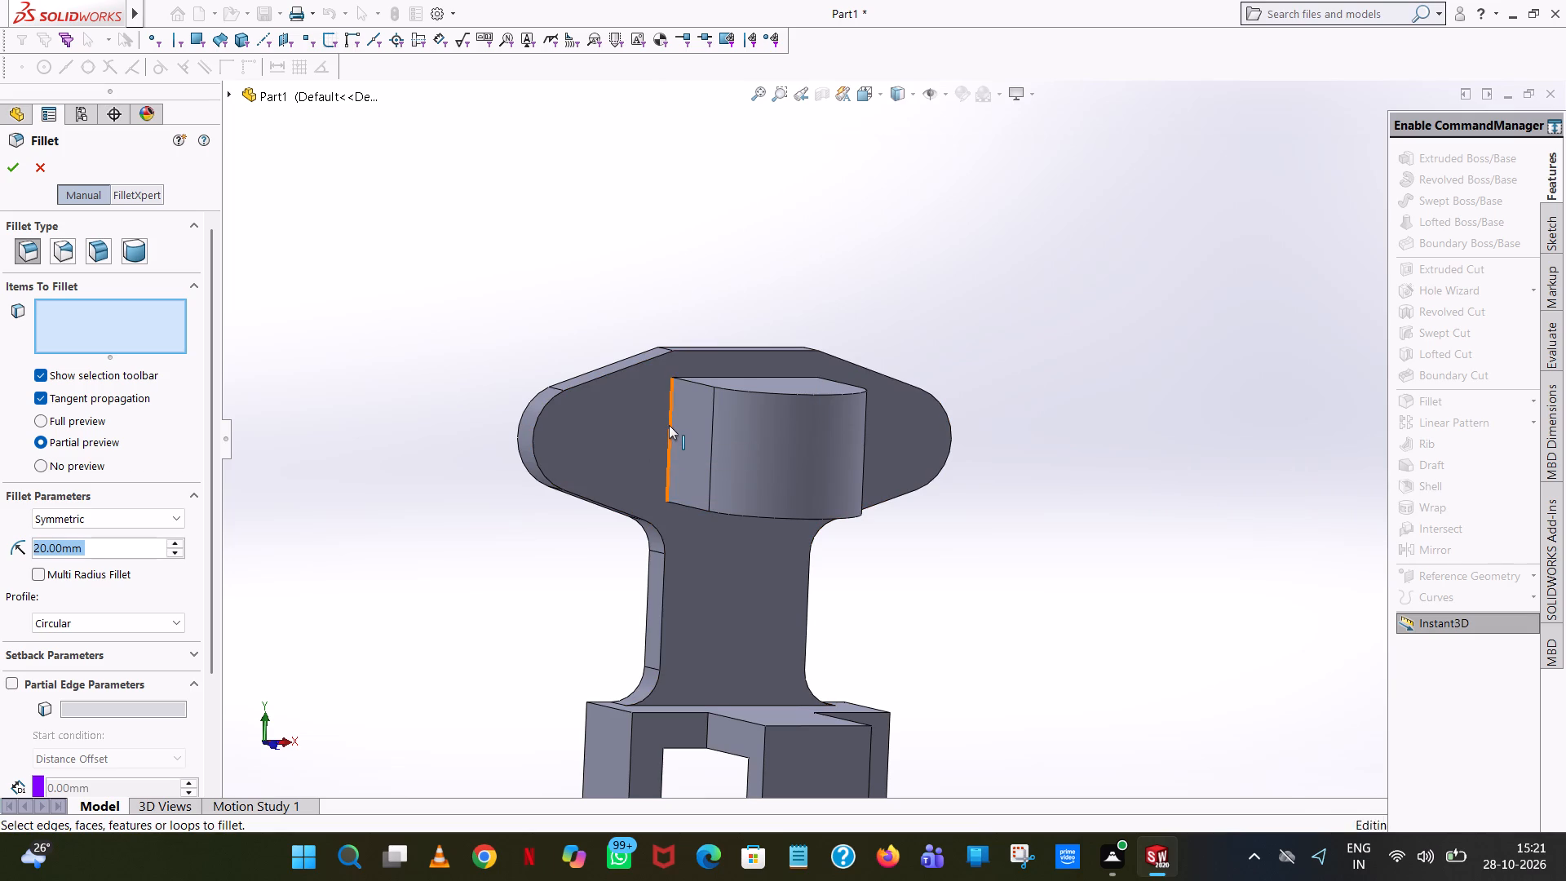
click(7, 166)
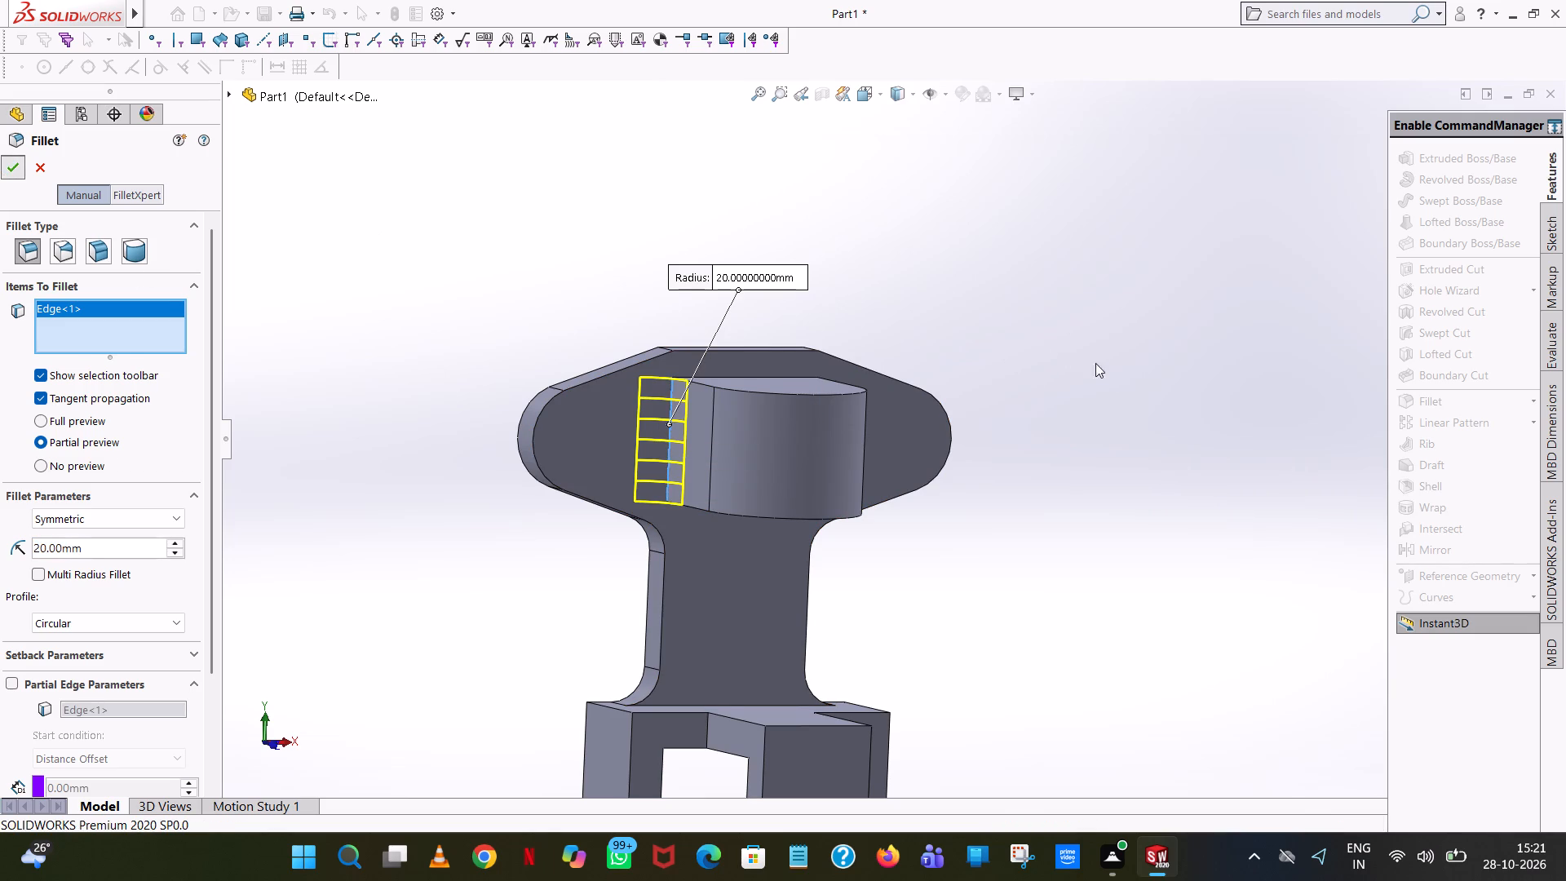
click(1449, 399)
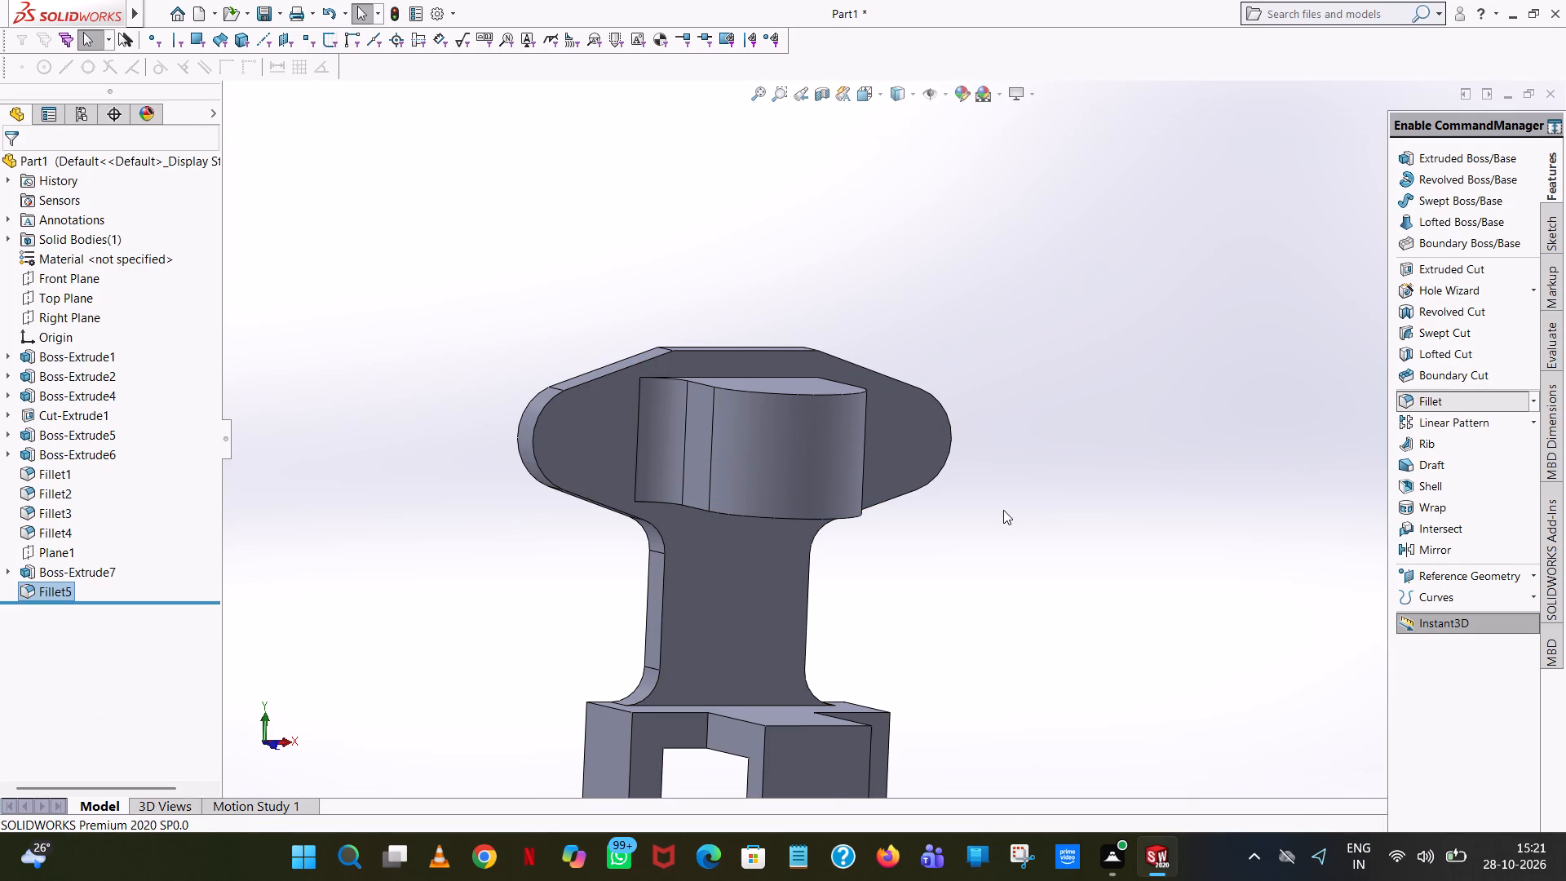
middle_drag(996, 514, 915, 506)
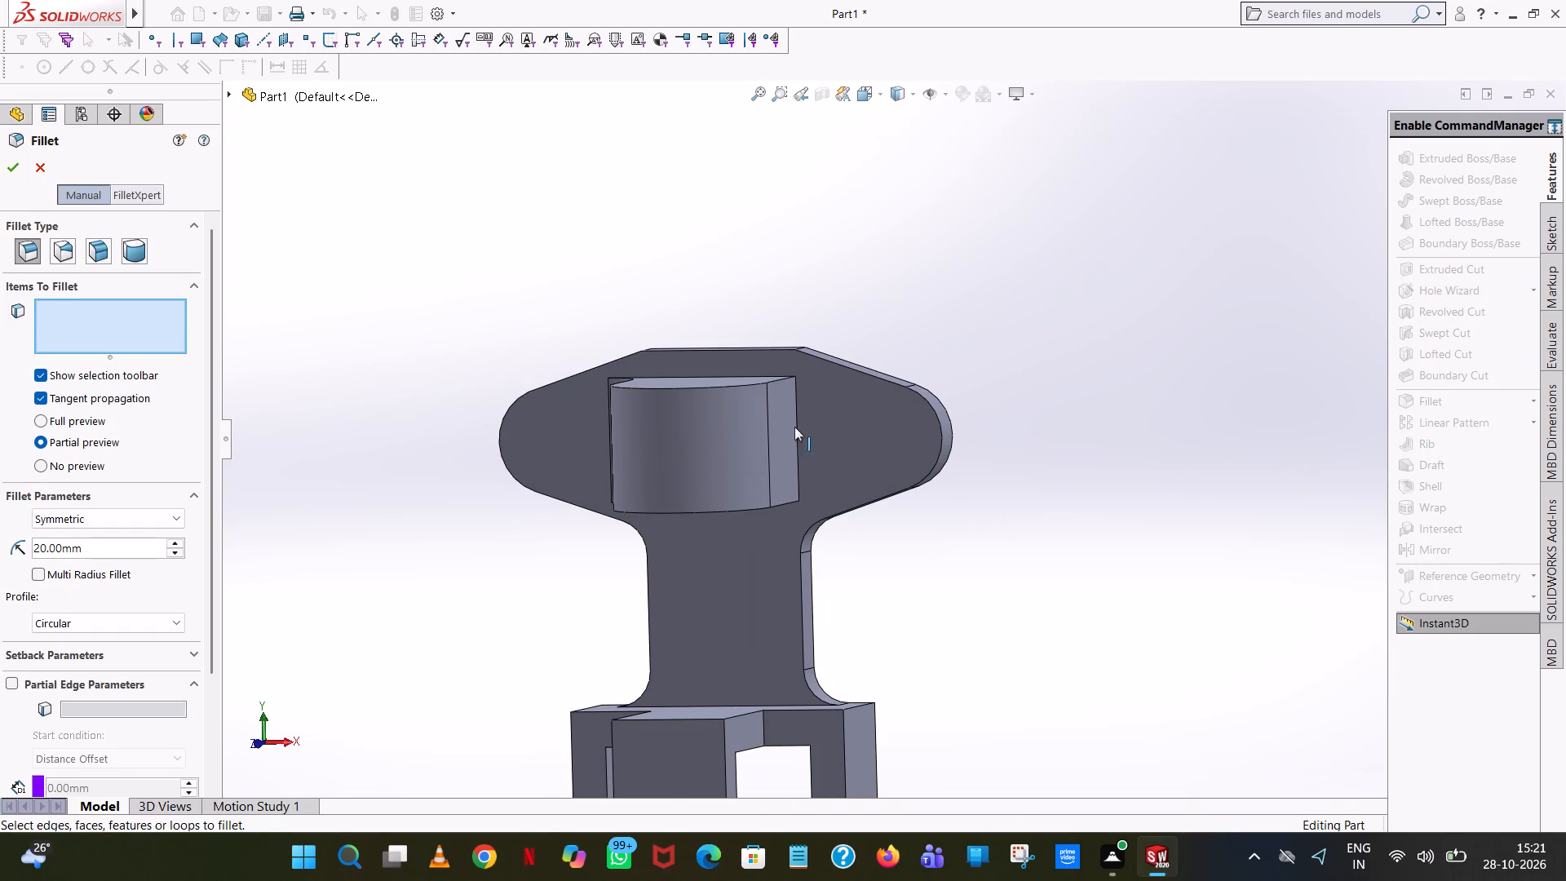
click(794, 427)
click(1, 167)
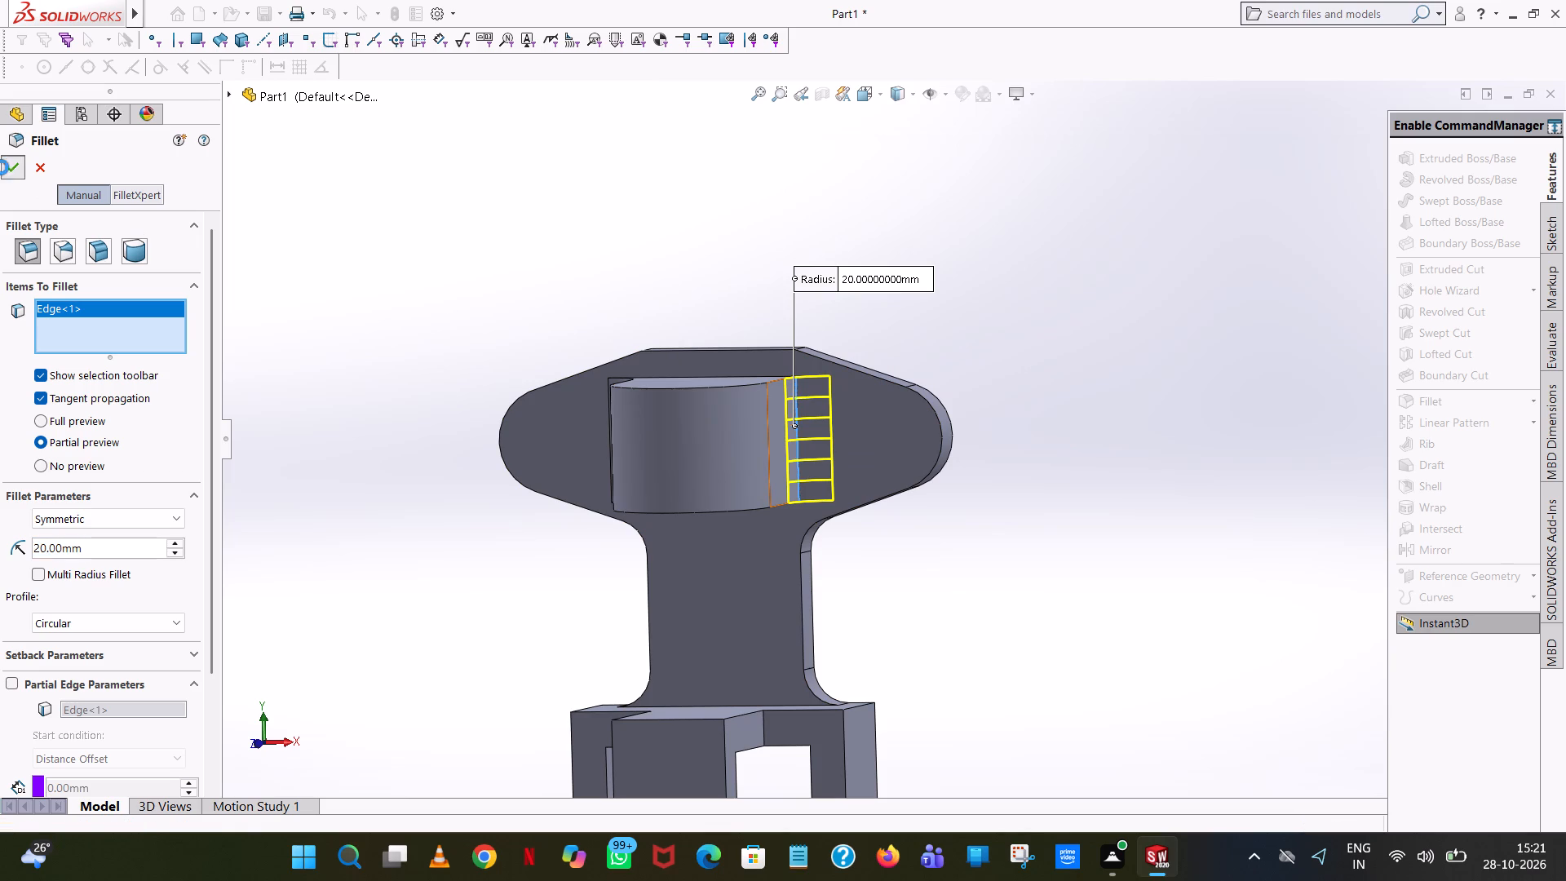
Start a boss extrusion sketch on the head's front face beside the round-ended boss, viewed normal to the sketch plane.
middle_drag(825, 299, 867, 595)
scroll(867, 595, up, 1)
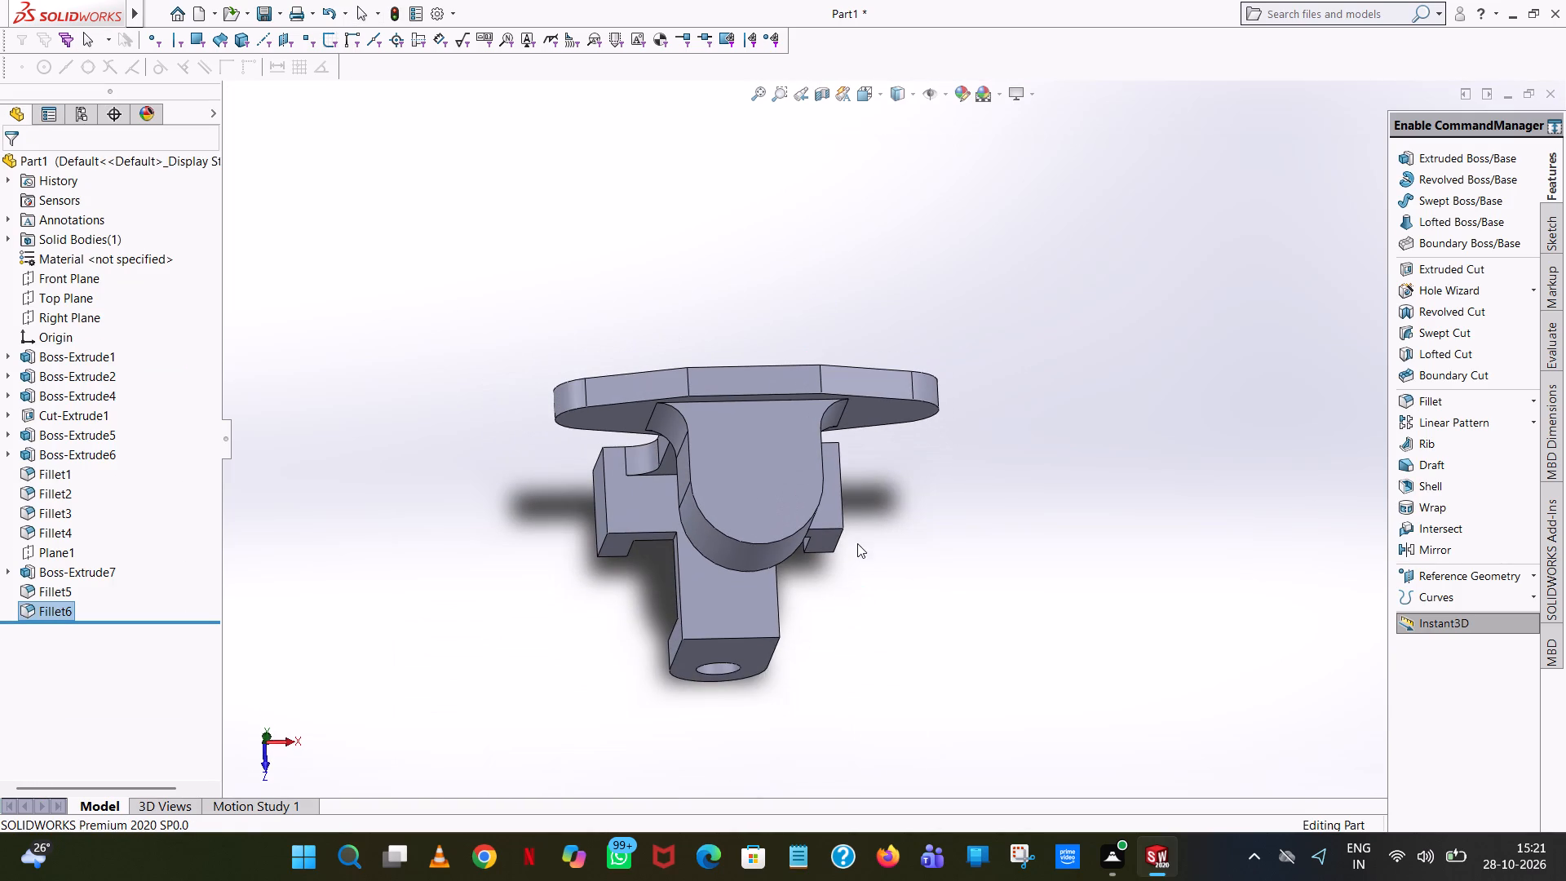
middle_drag(880, 441, 870, 398)
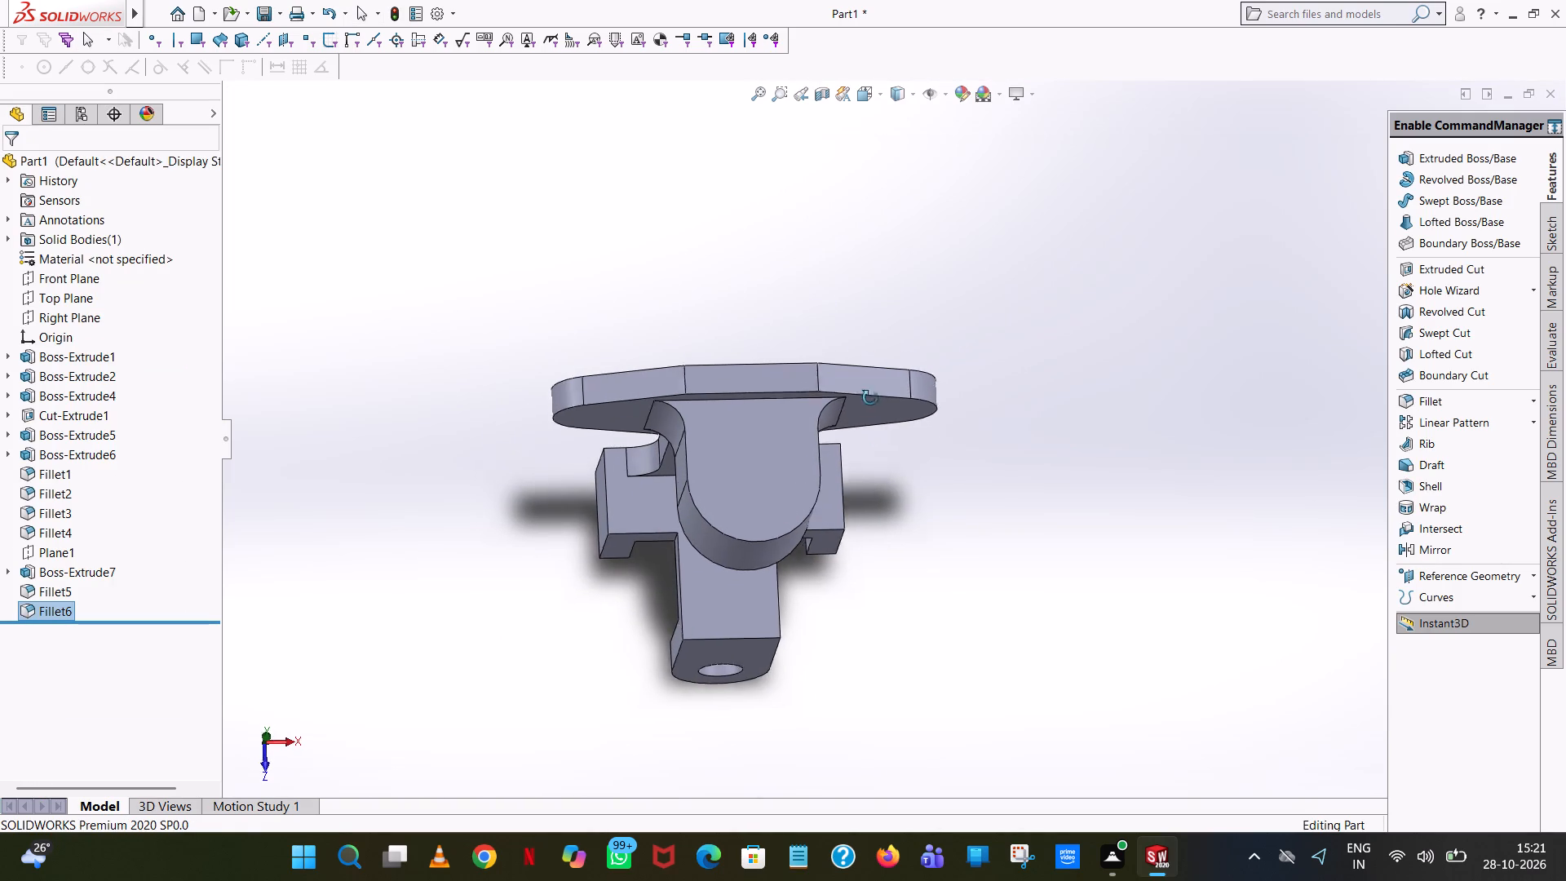
middle_drag(870, 398, 848, 222)
scroll(848, 222, up, 1)
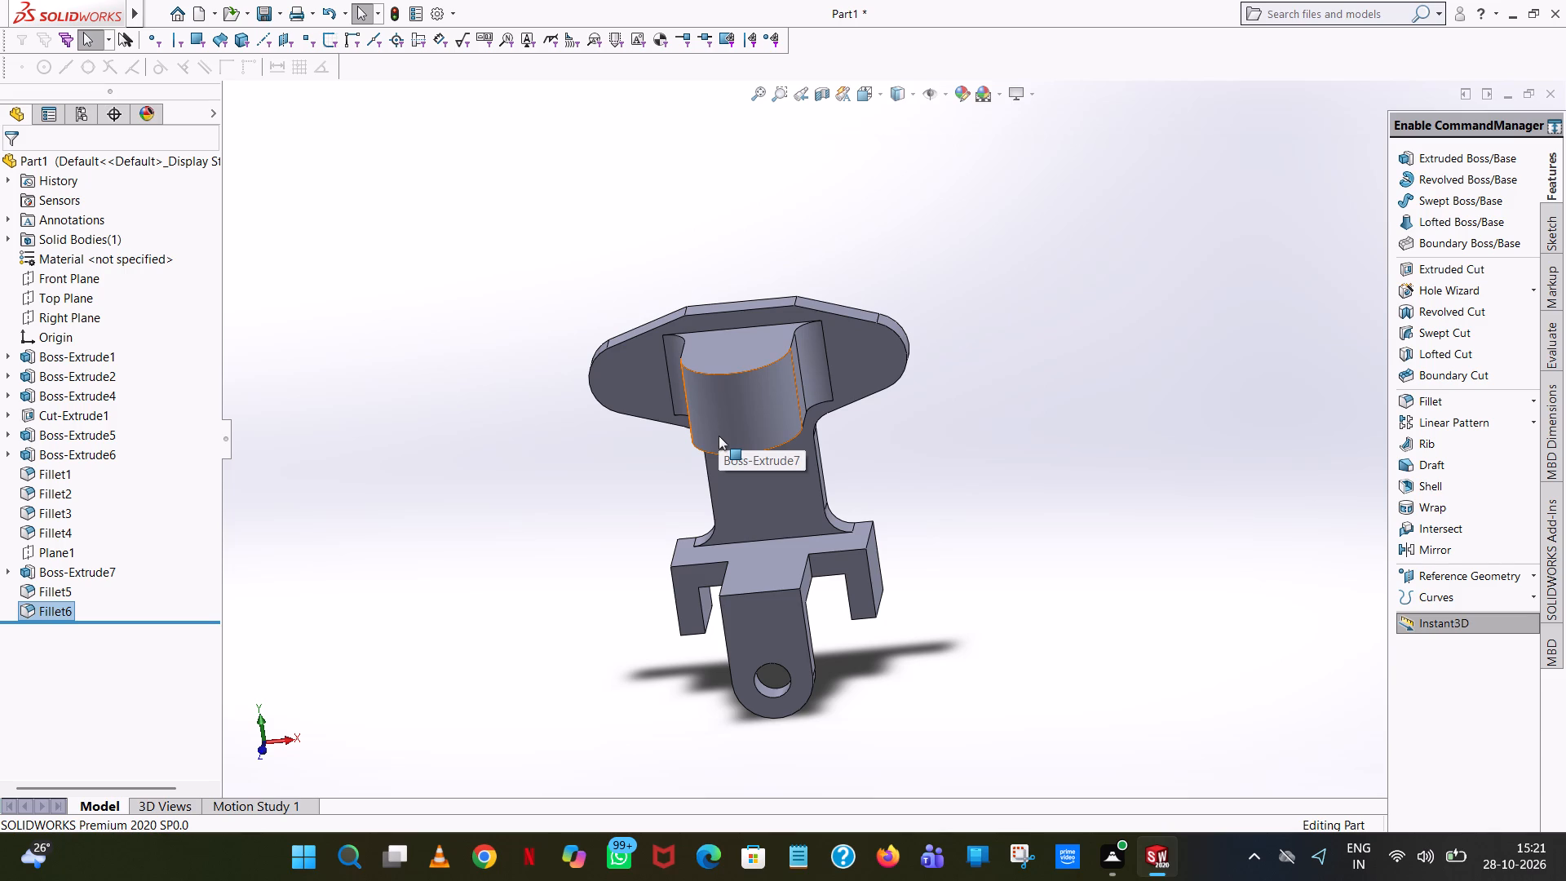
middle_drag(1027, 412, 1044, 300)
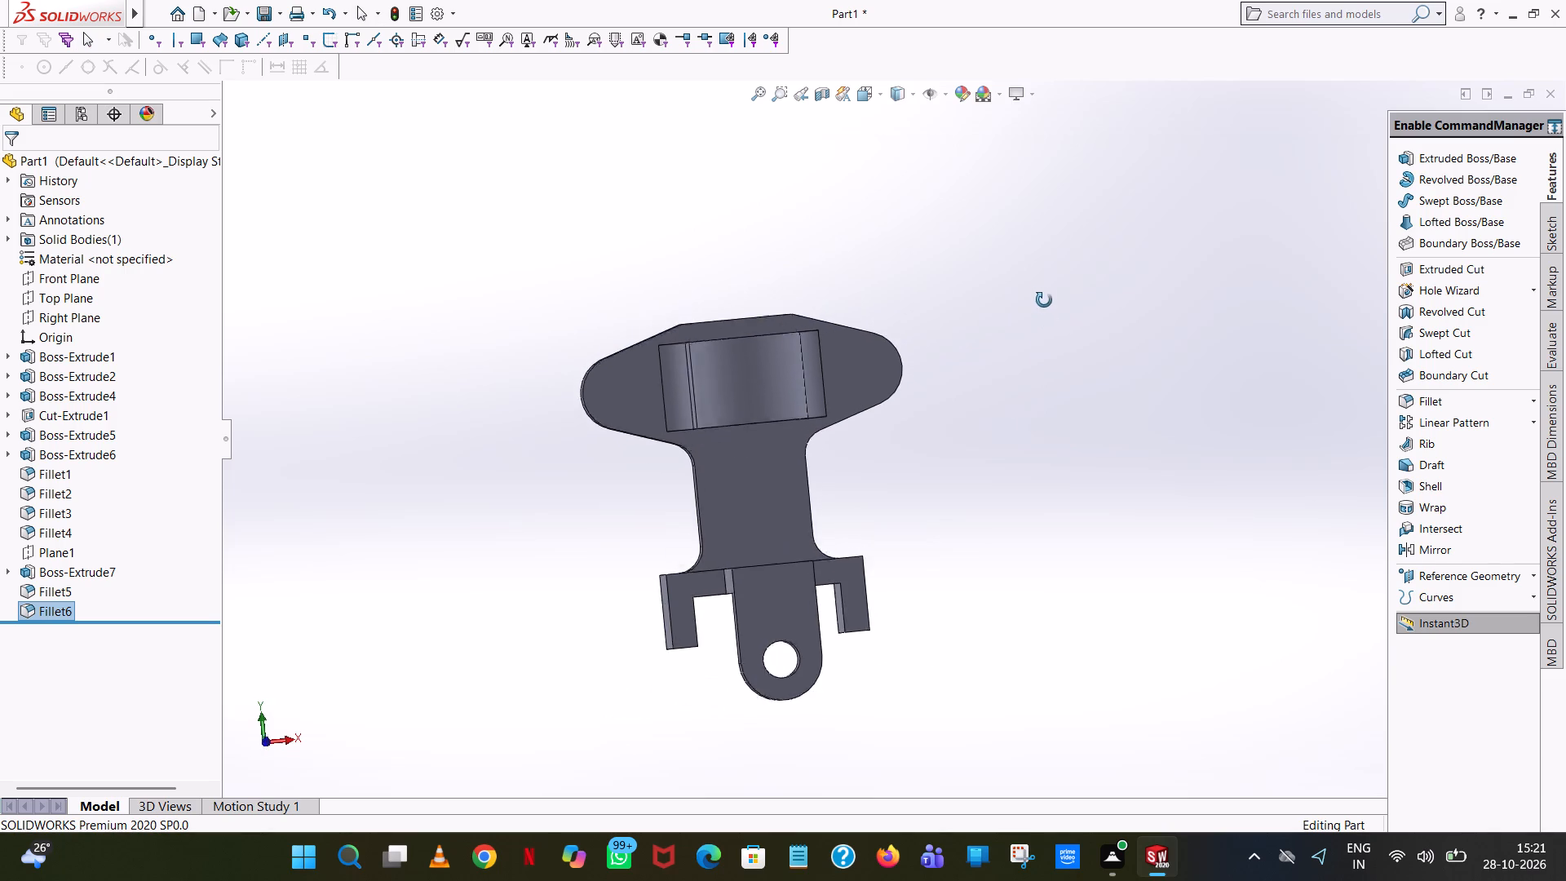
middle_drag(1044, 300, 1045, 405)
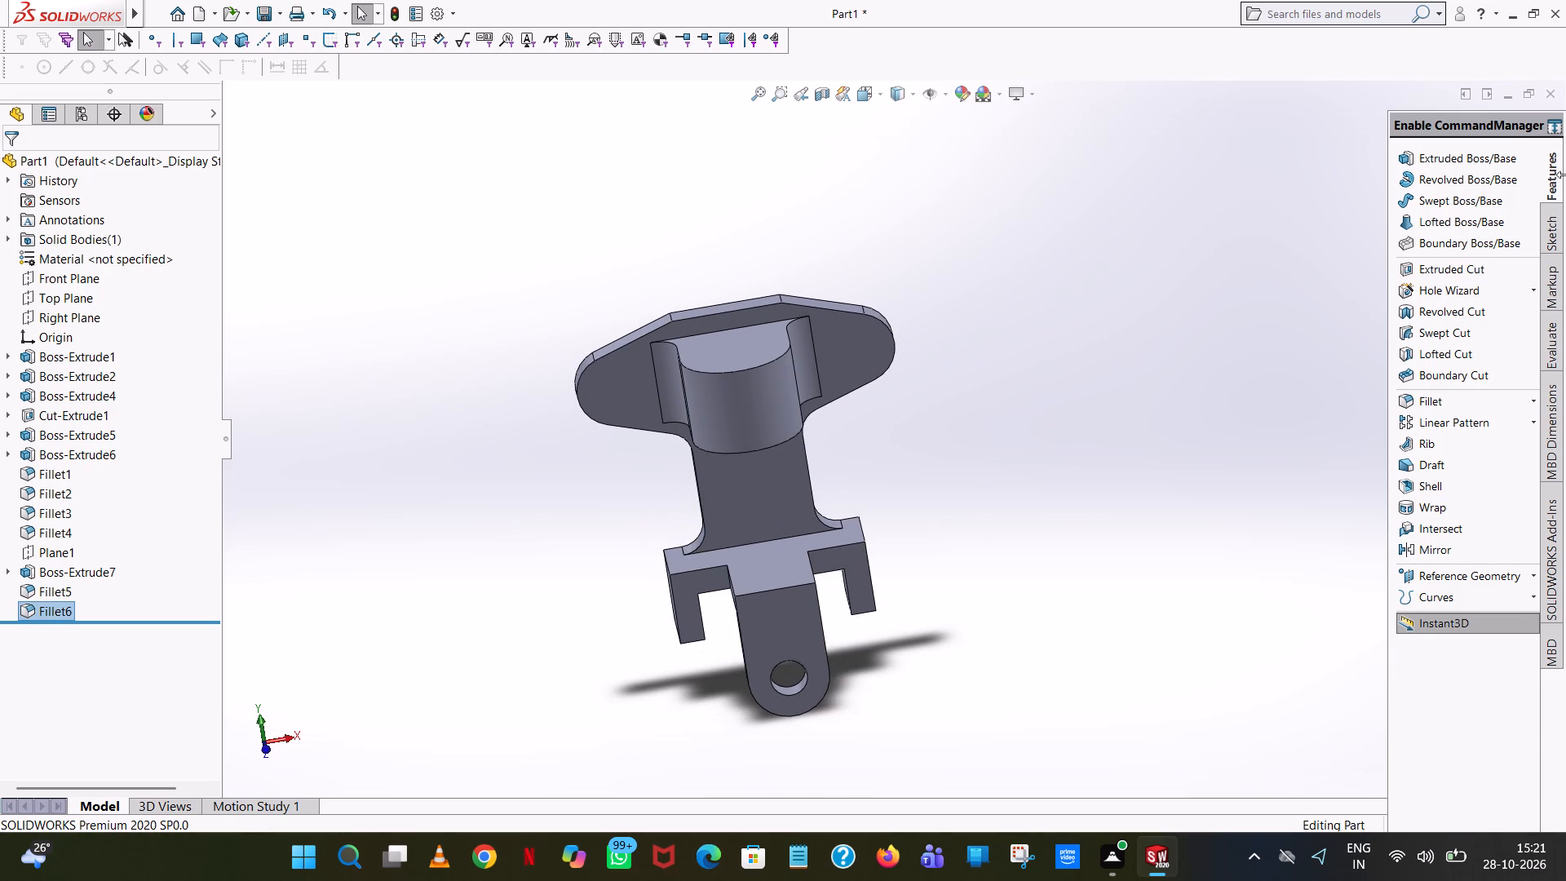
click(1499, 160)
click(868, 348)
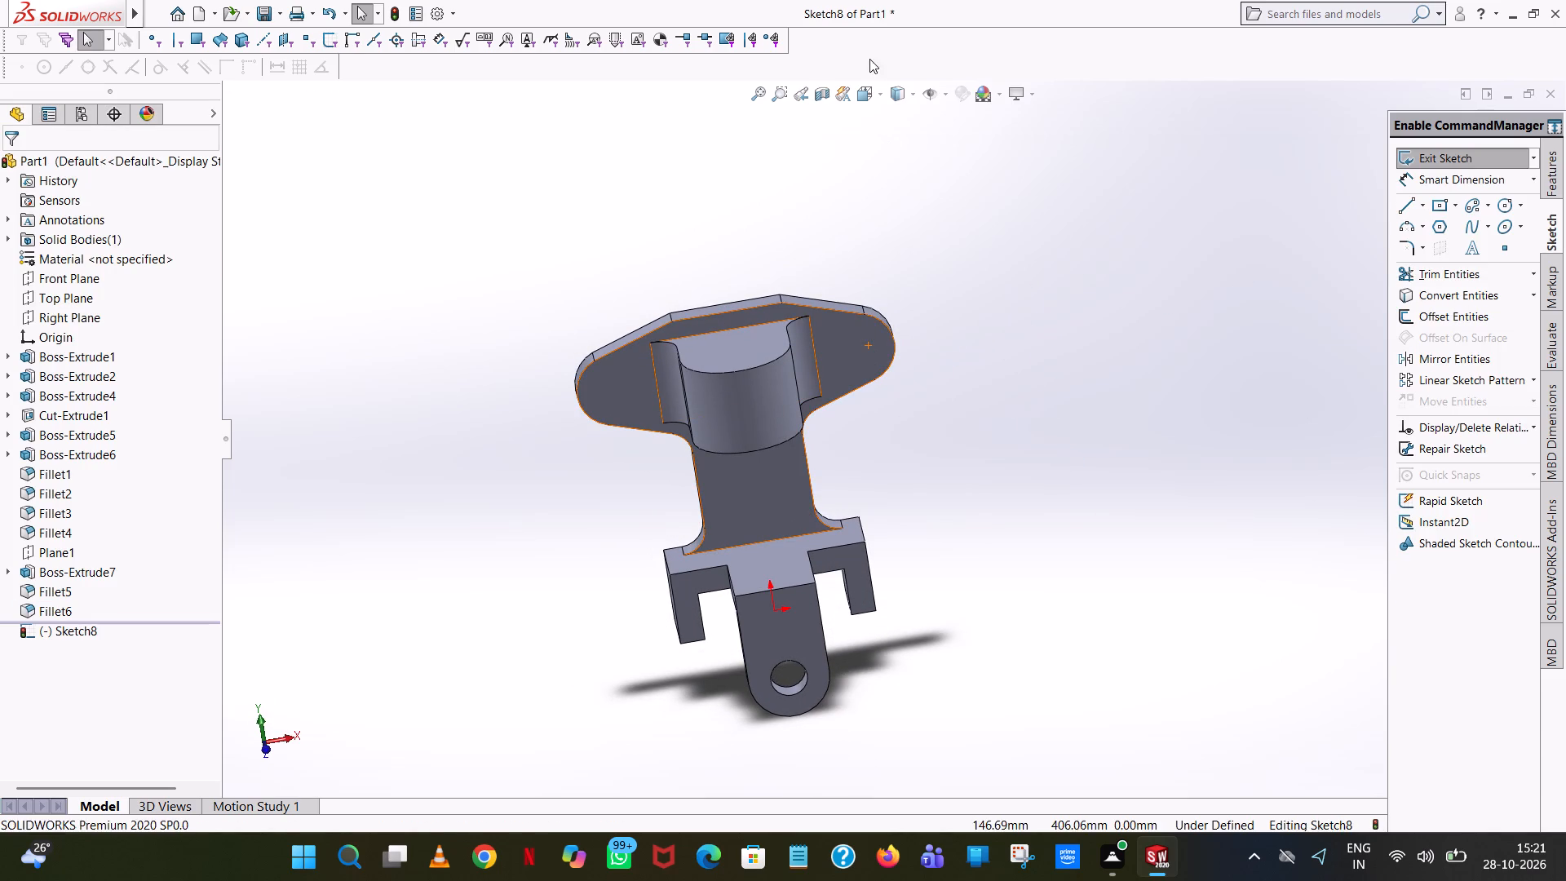
click(881, 99)
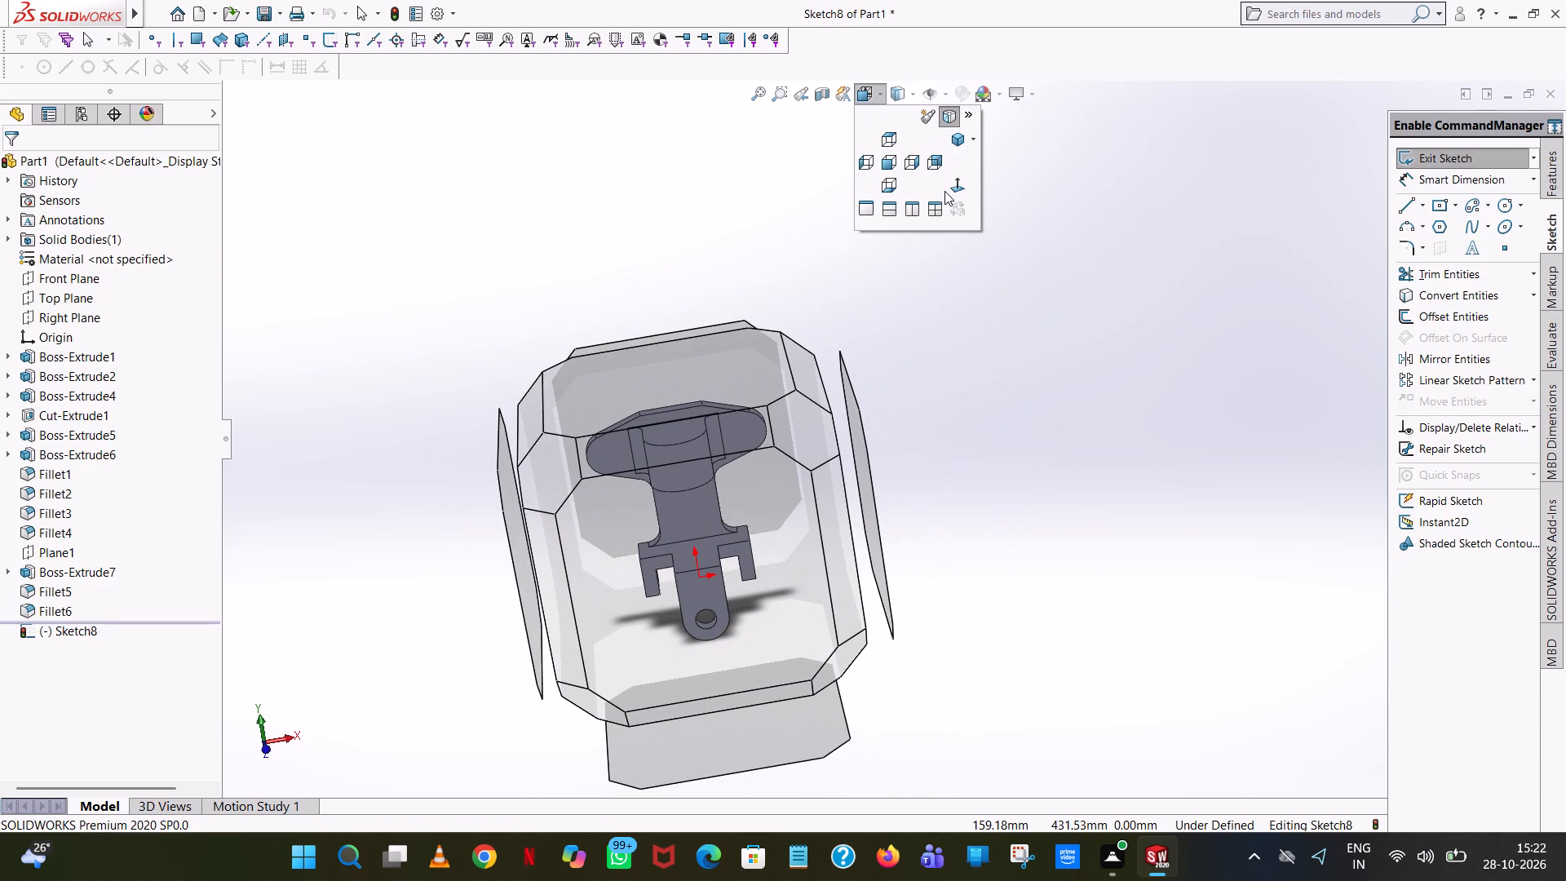
click(954, 192)
Draw a circle of radius 20 mm centred on the arc centre of the head's right rounded end.
click(1501, 202)
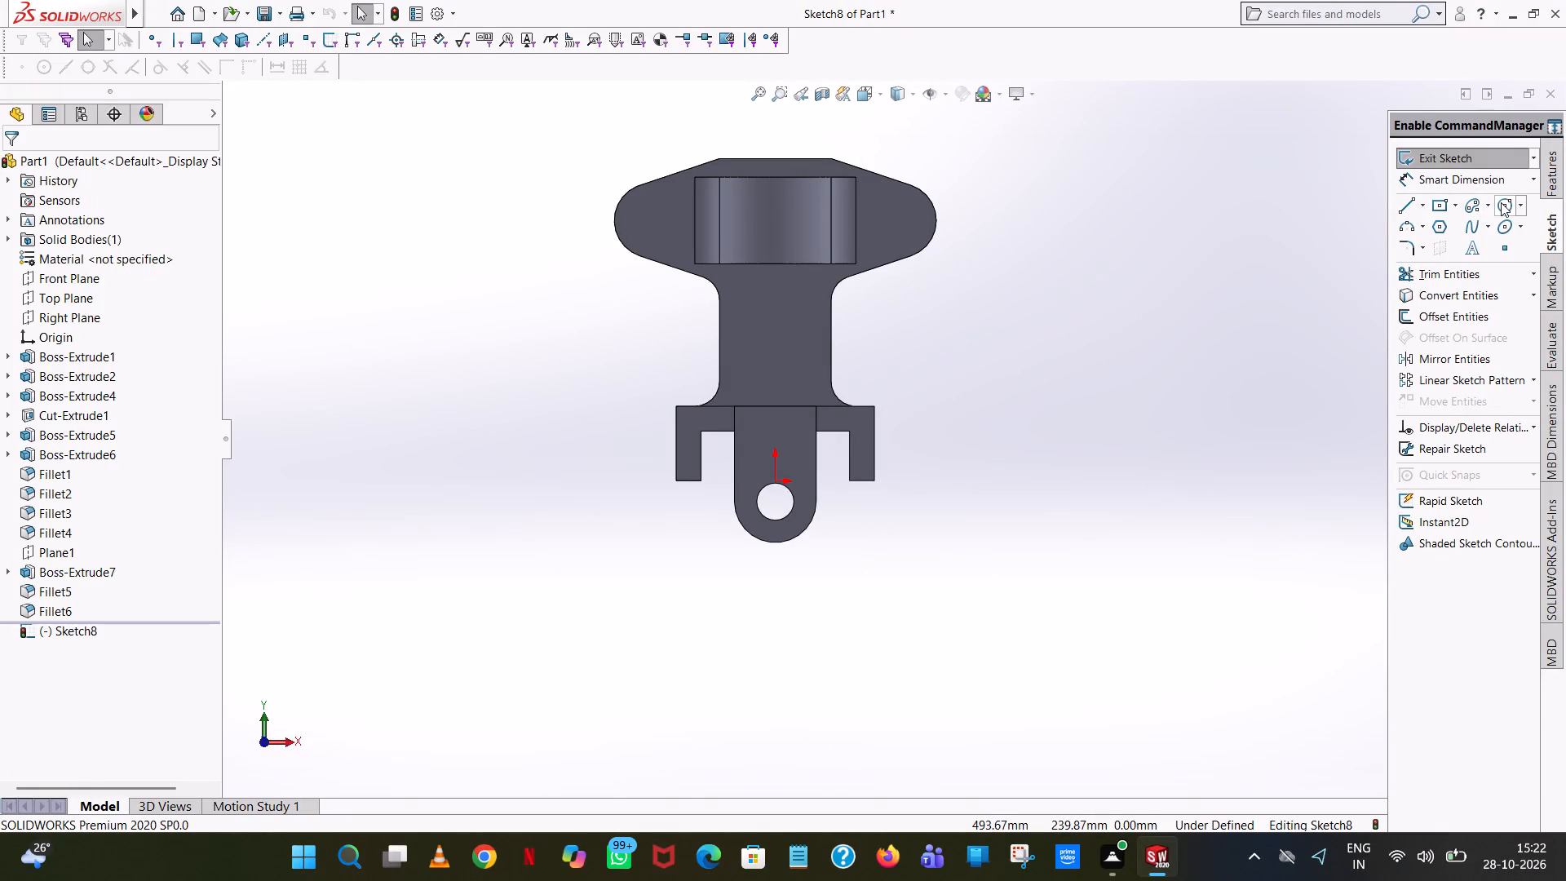
scroll(915, 216, down, 8)
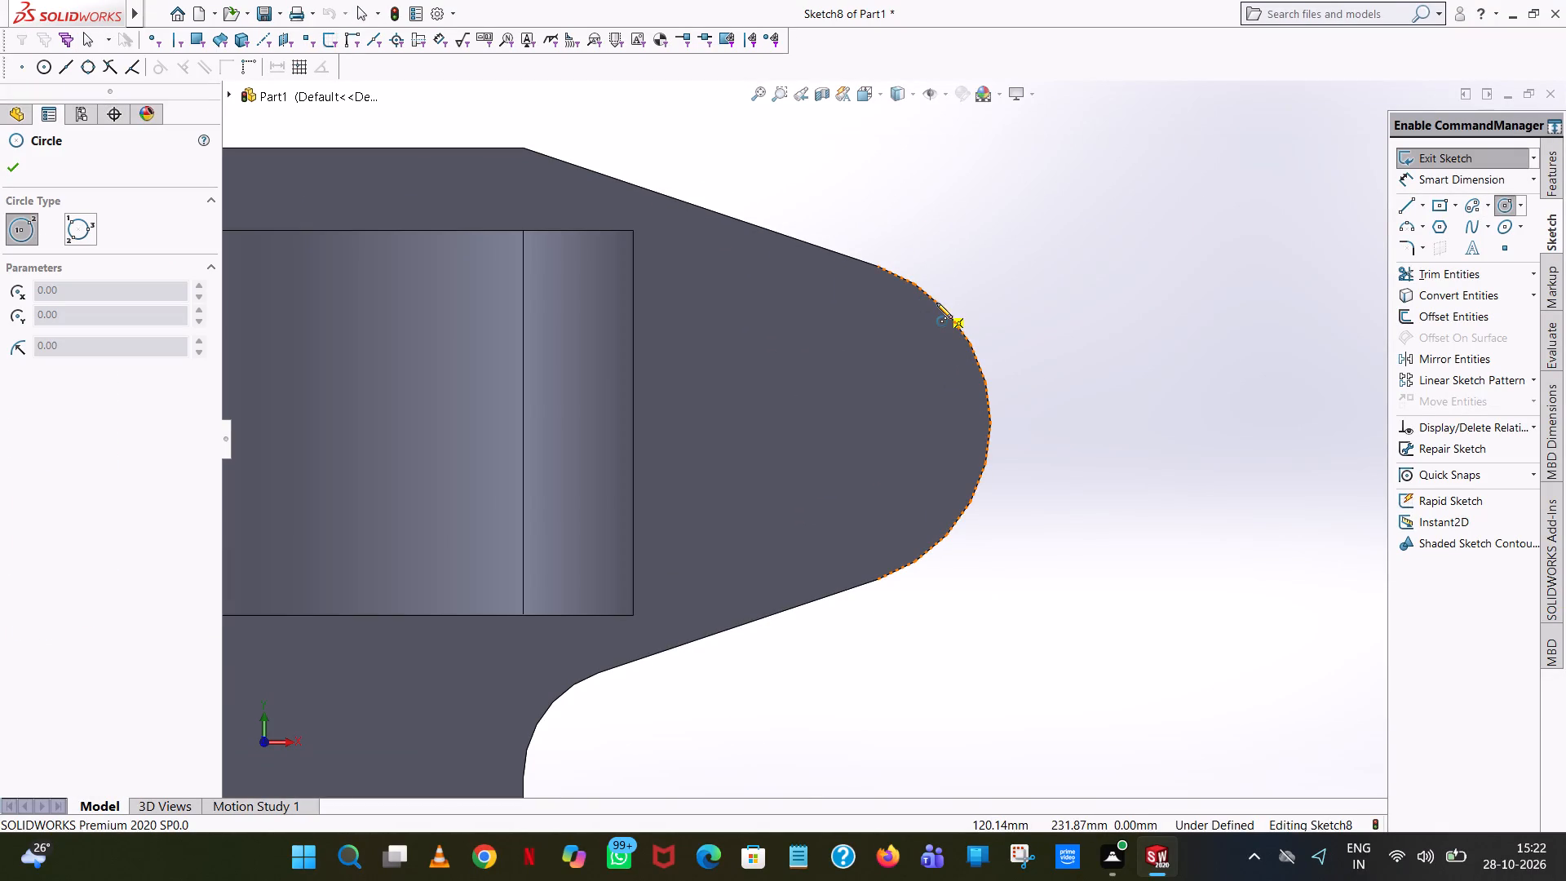
click(825, 423)
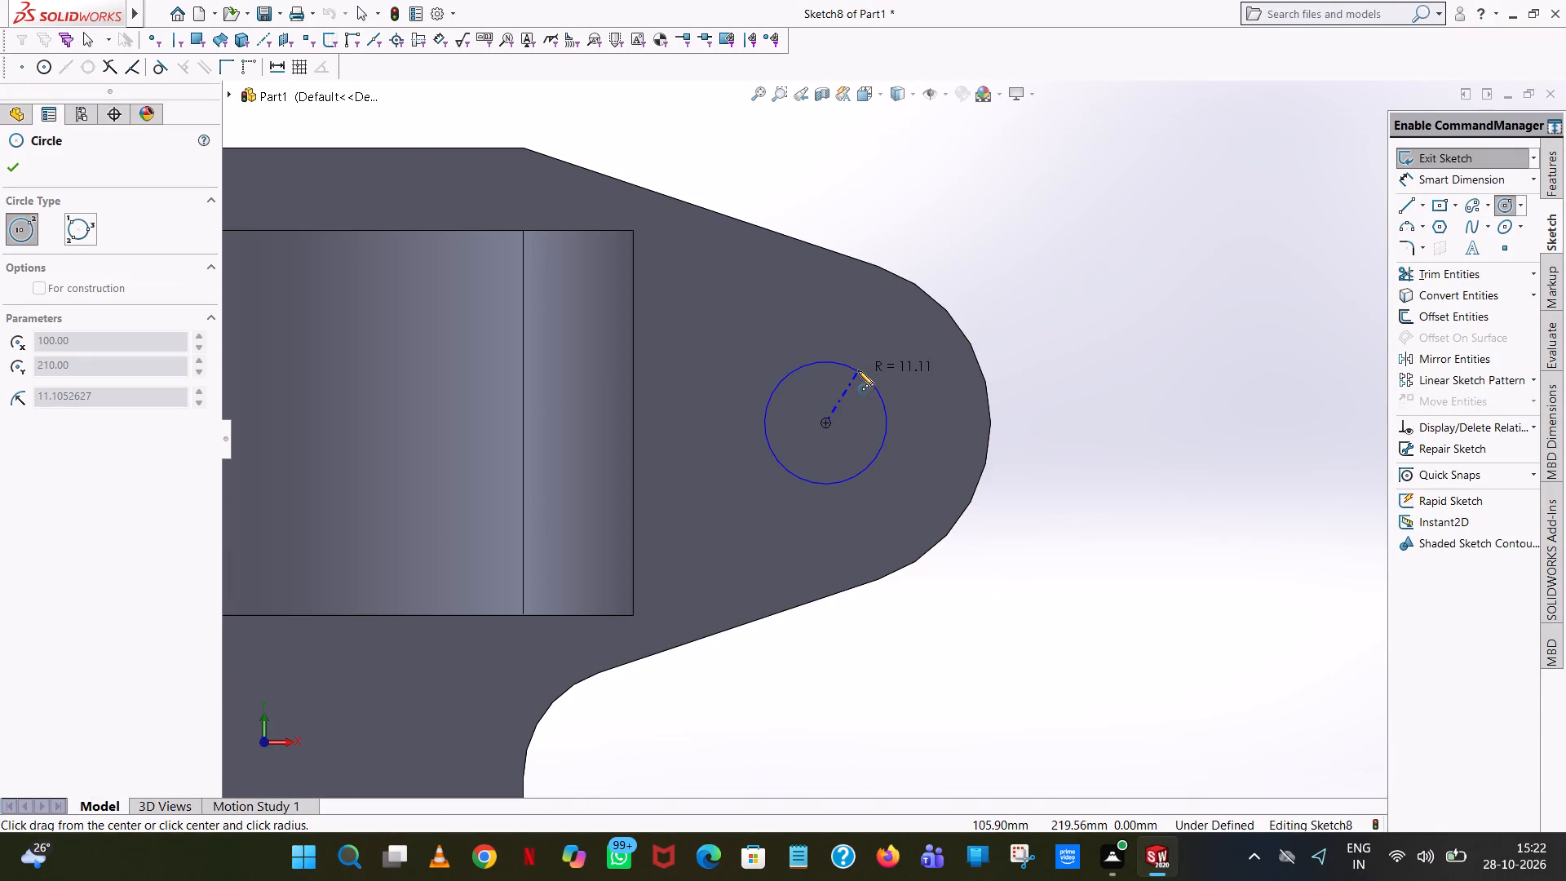
click(858, 370)
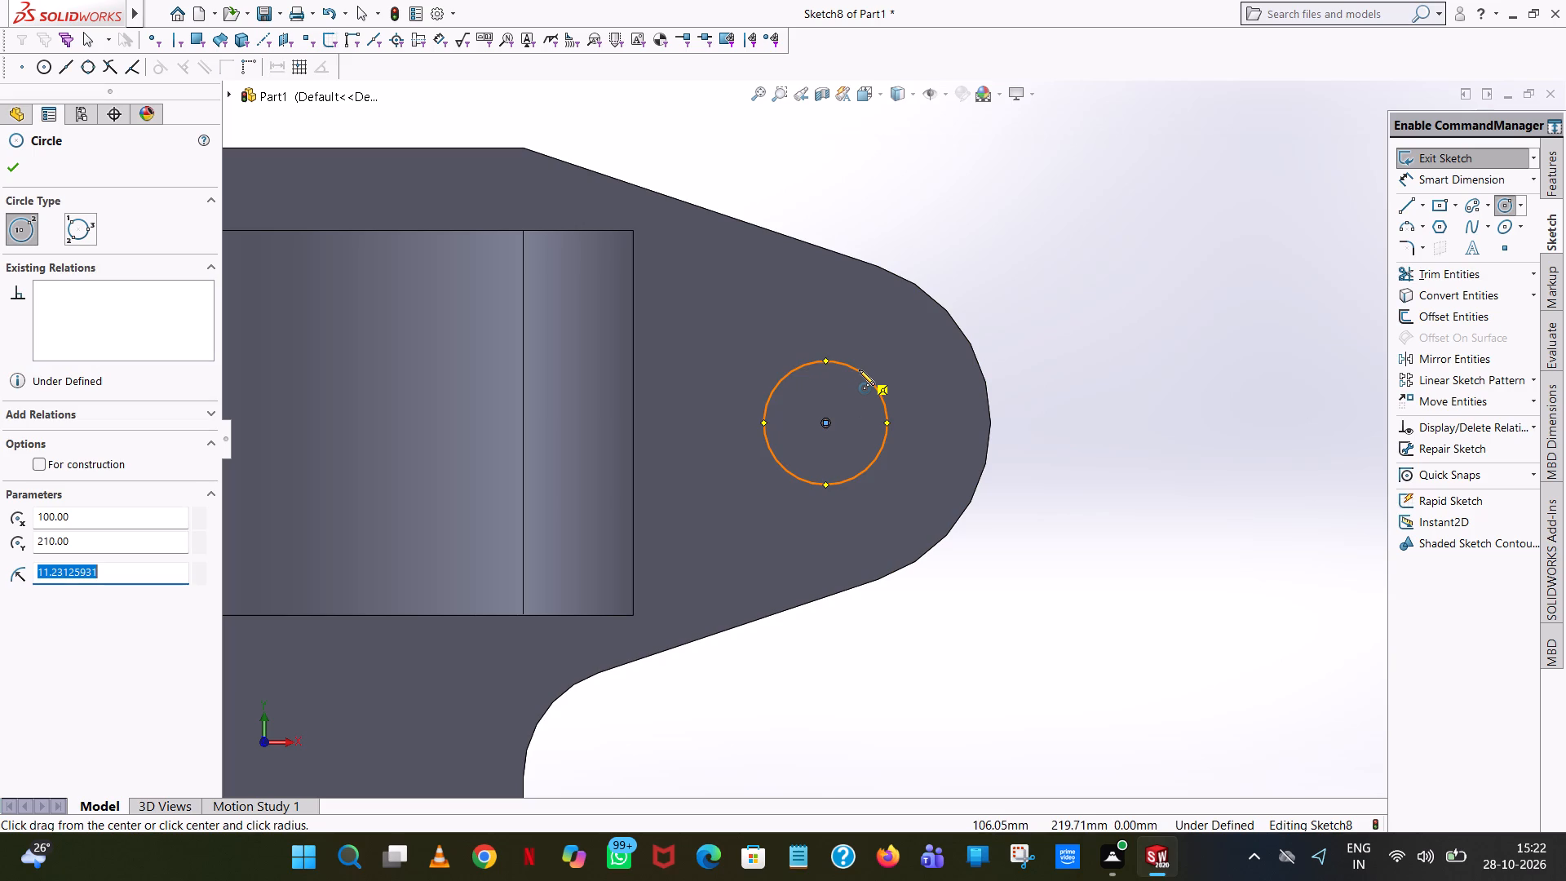
text(20)
key(Return)
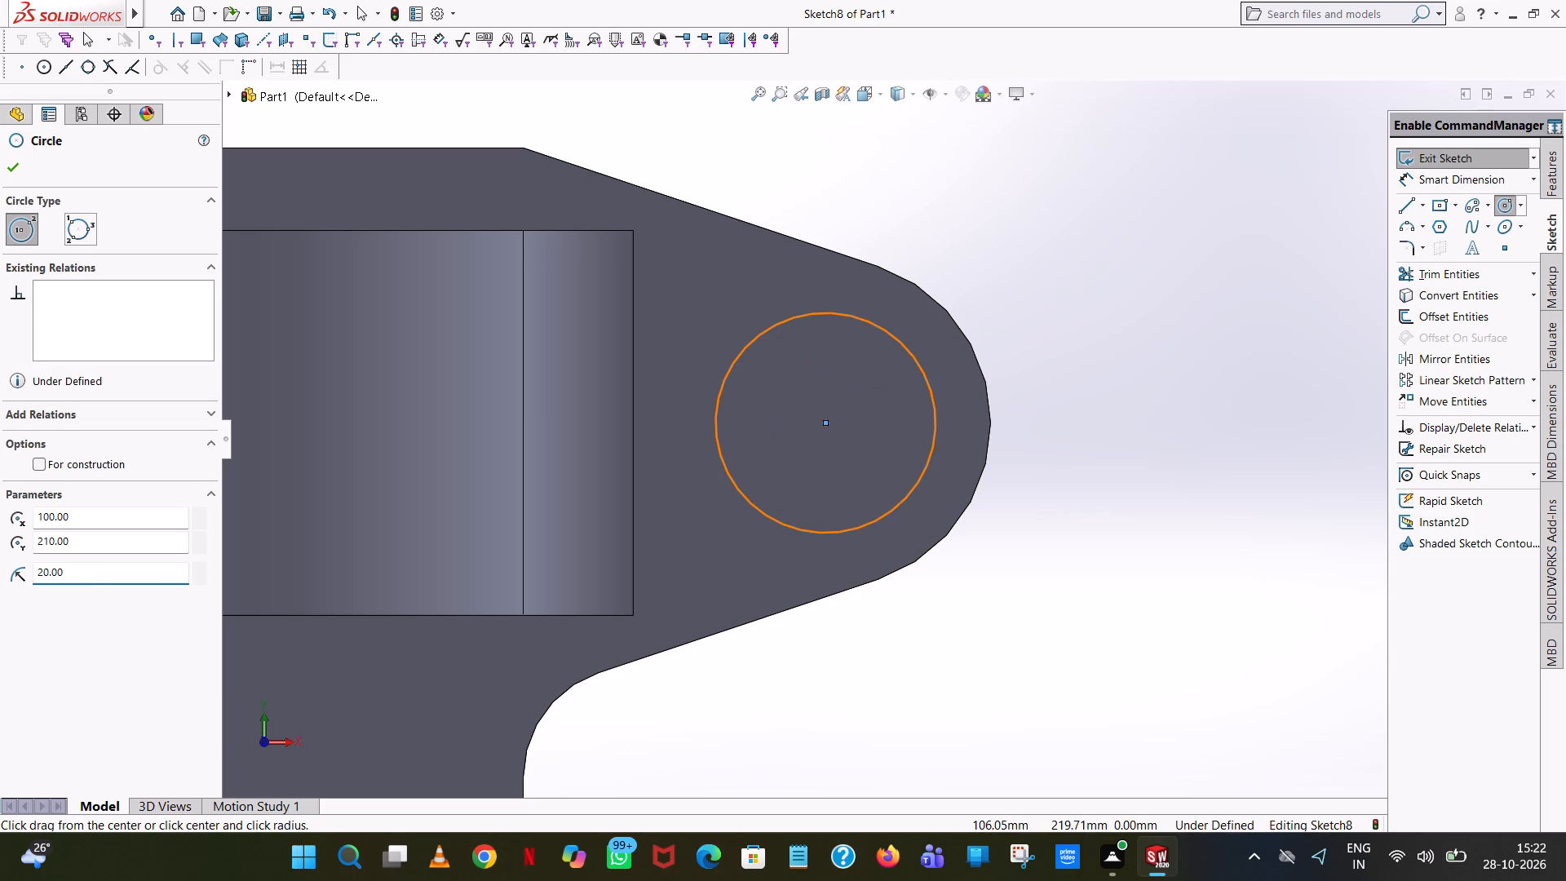
right_click(859, 370)
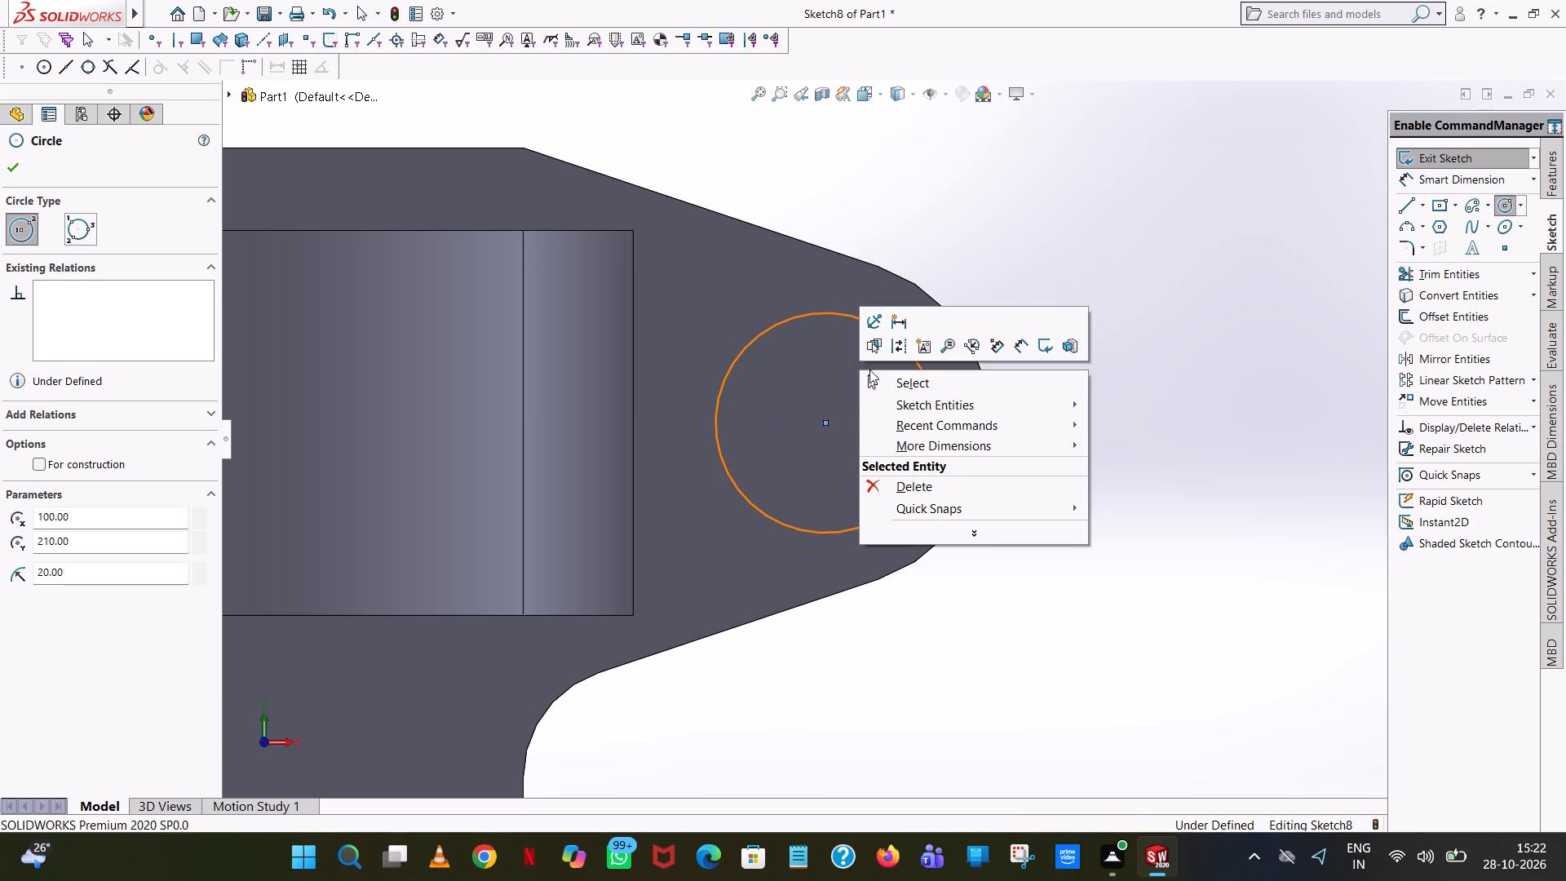
click(907, 376)
Draw a circle of radius 20 mm centred on the arc centre of the head's left rounded end.
click(1510, 203)
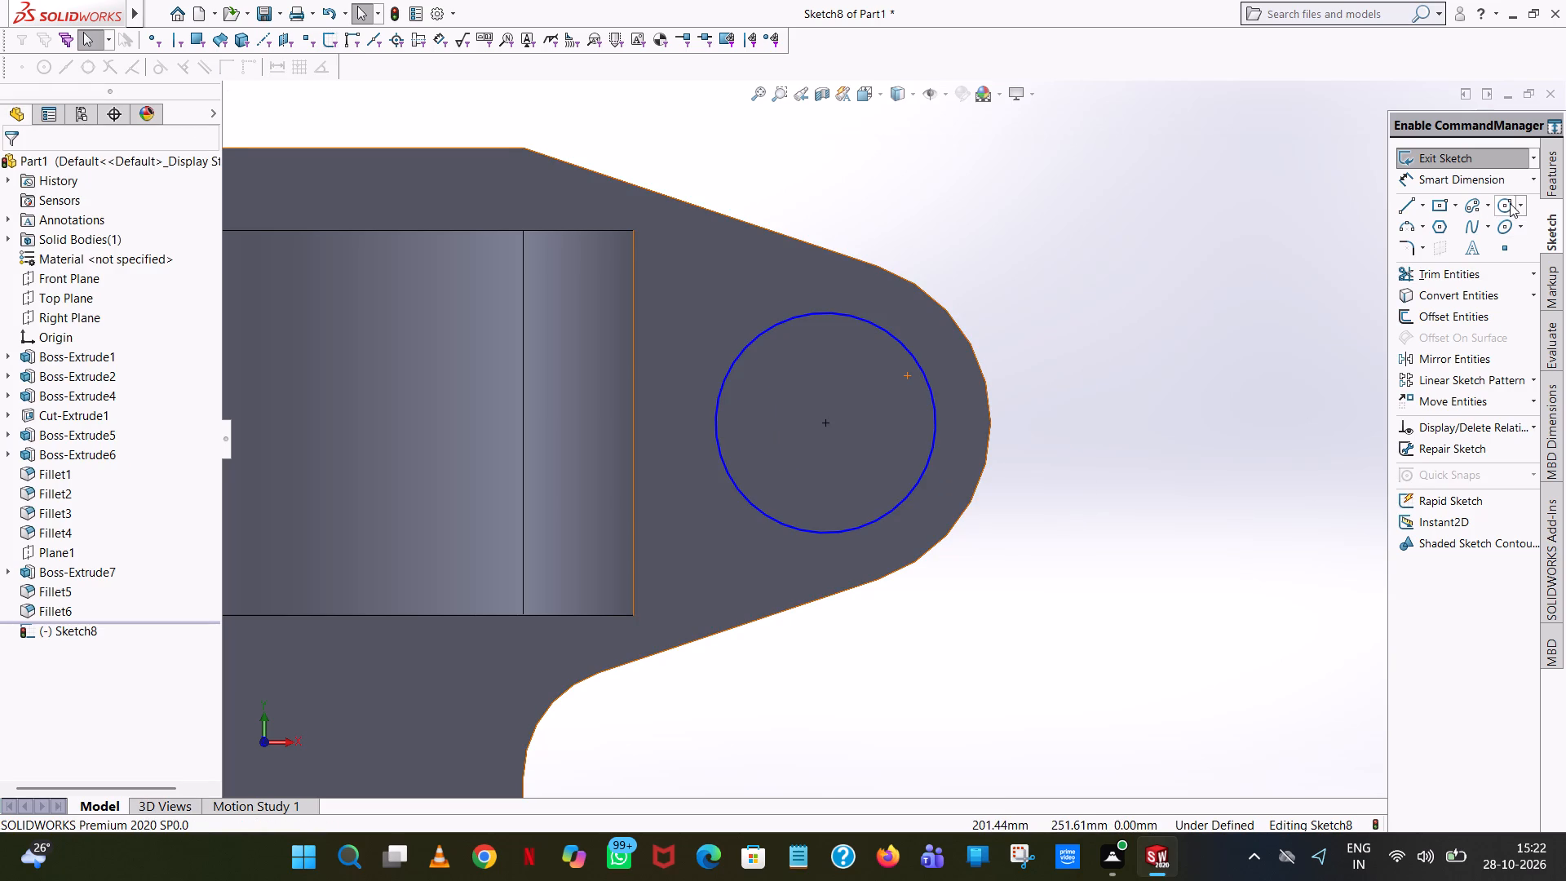
scroll(597, 237, up, 6)
scroll(480, 405, down, 2)
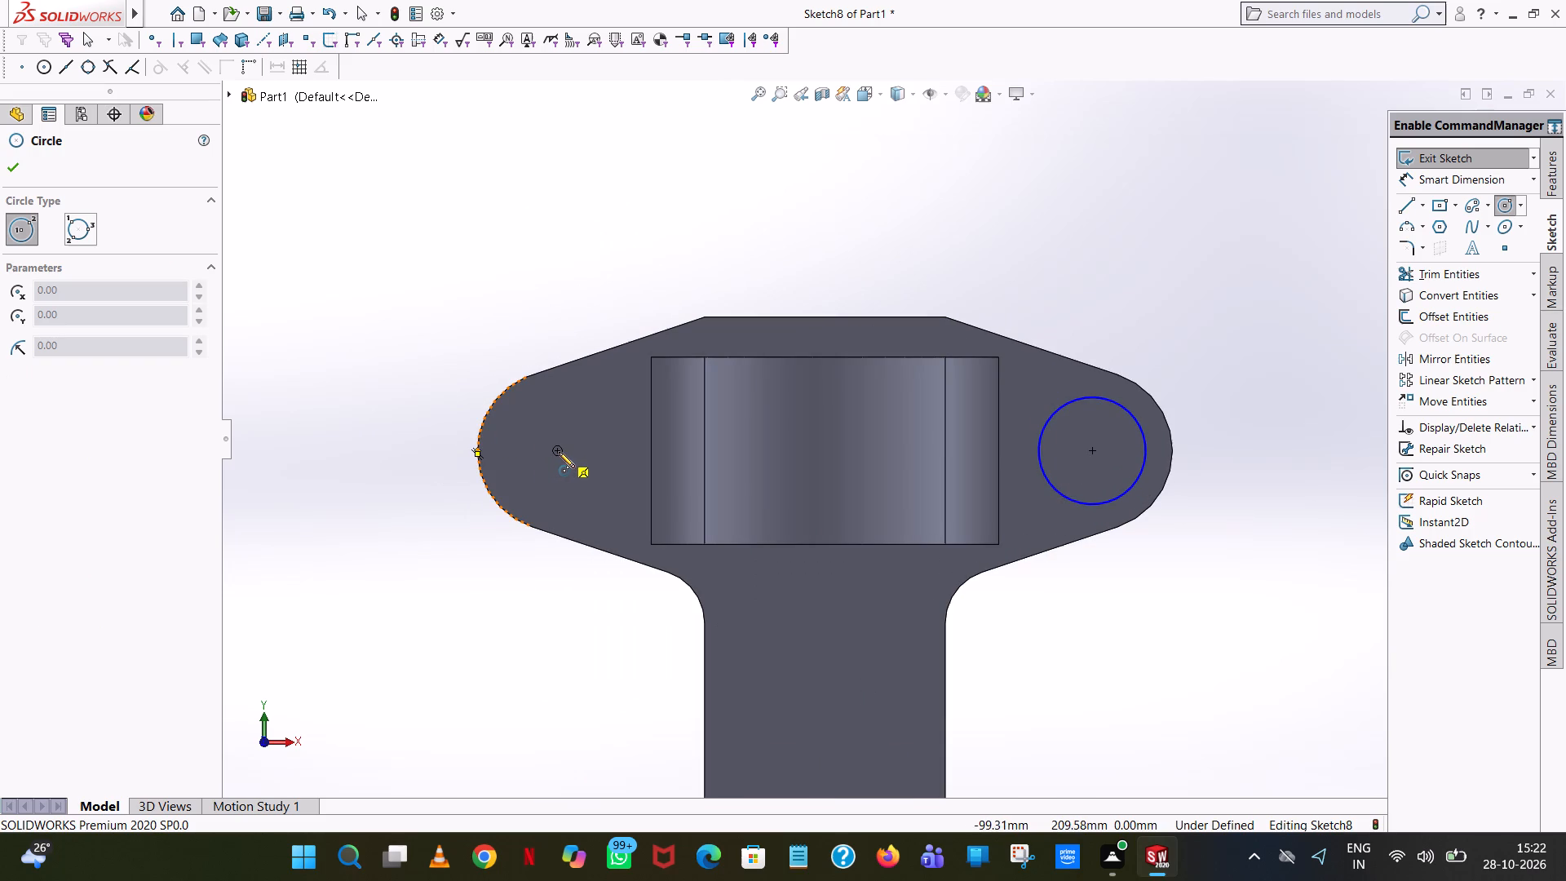
click(559, 452)
click(573, 385)
text(20)
key(Return)
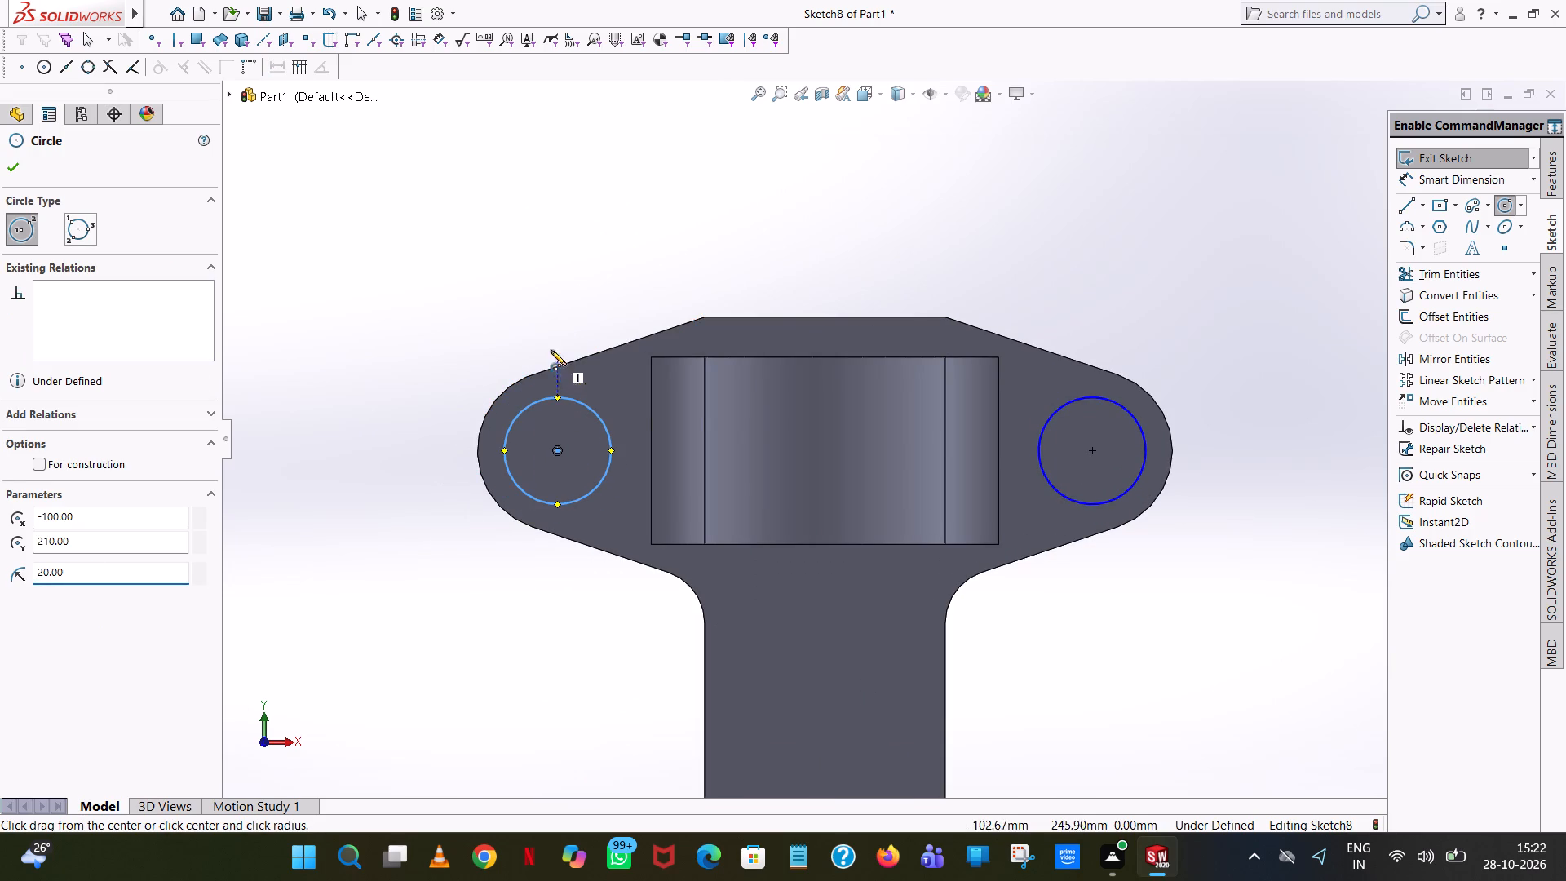
right_click(550, 241)
click(606, 249)
click(1174, 252)
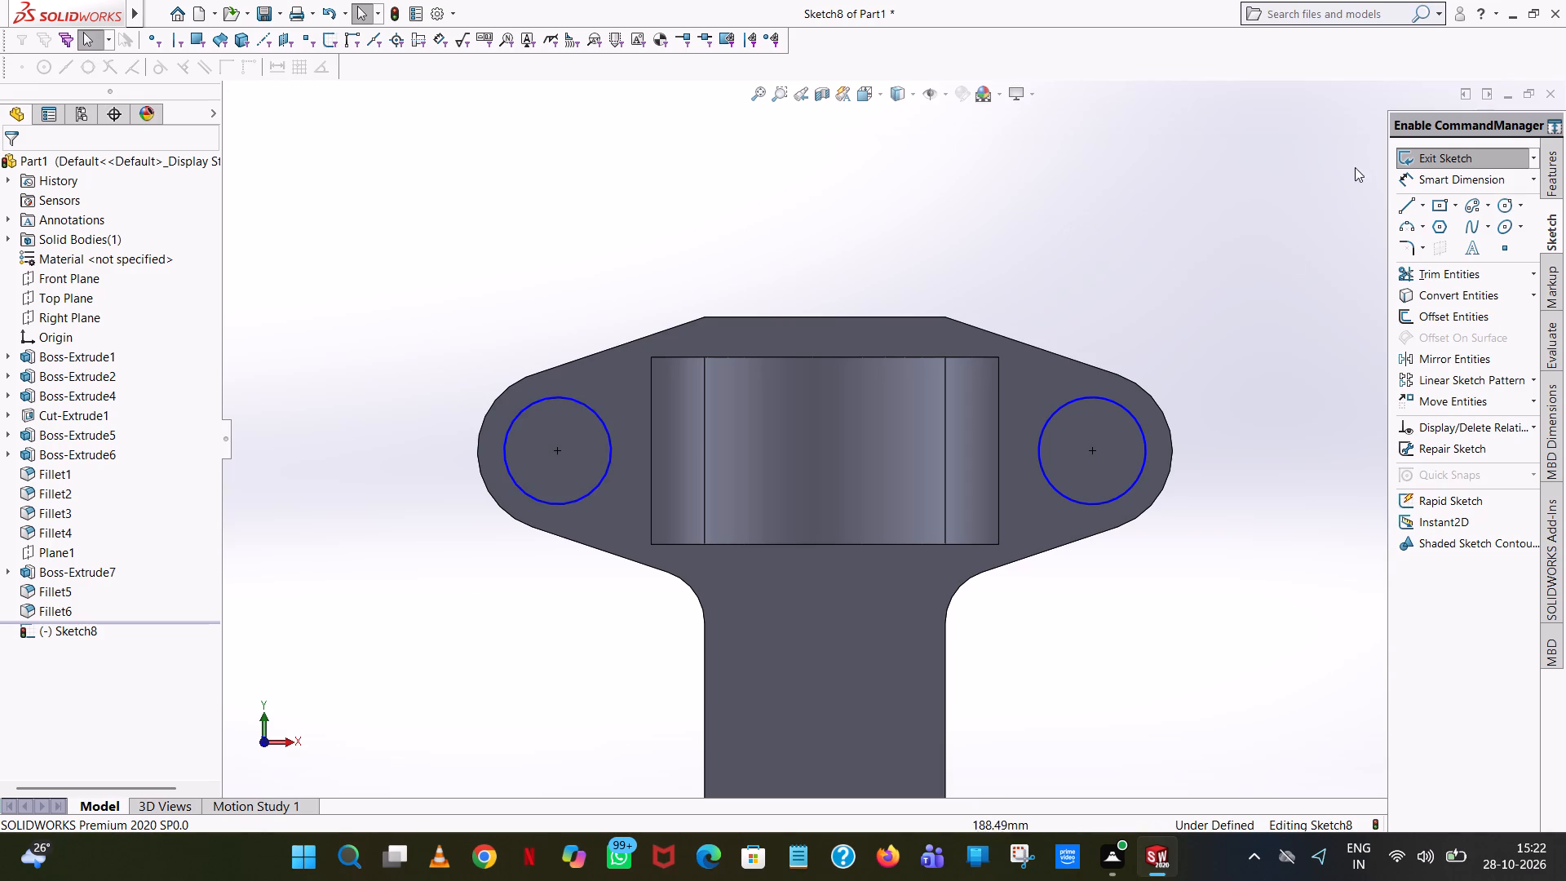
Add 40 mm diameter dimensions to both circles on the head's rounded ends.
click(1432, 183)
click(1139, 436)
click(1250, 240)
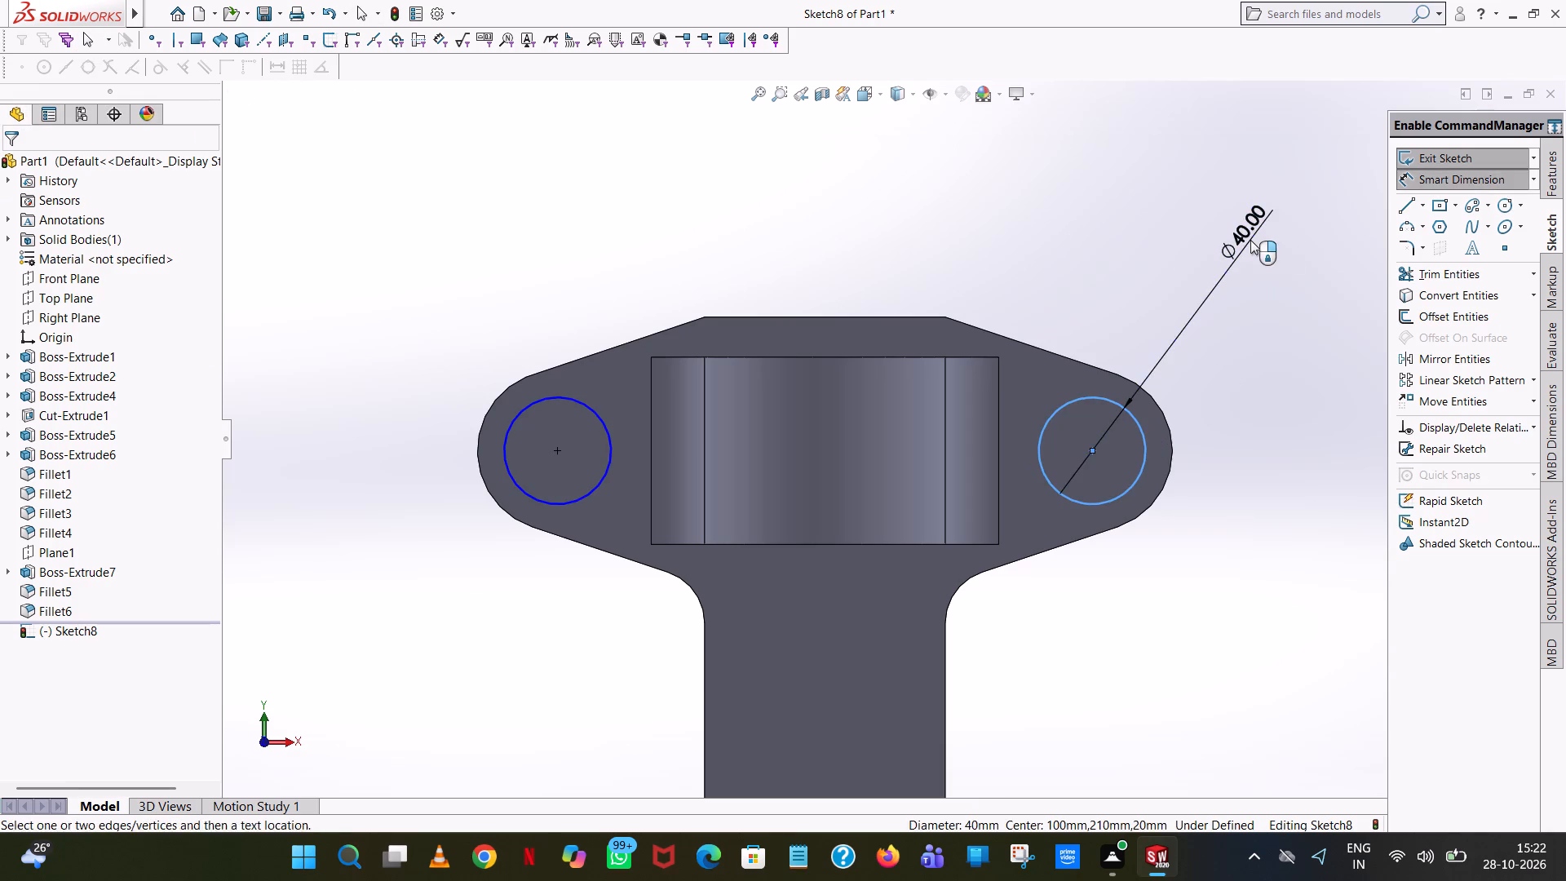
click(1187, 212)
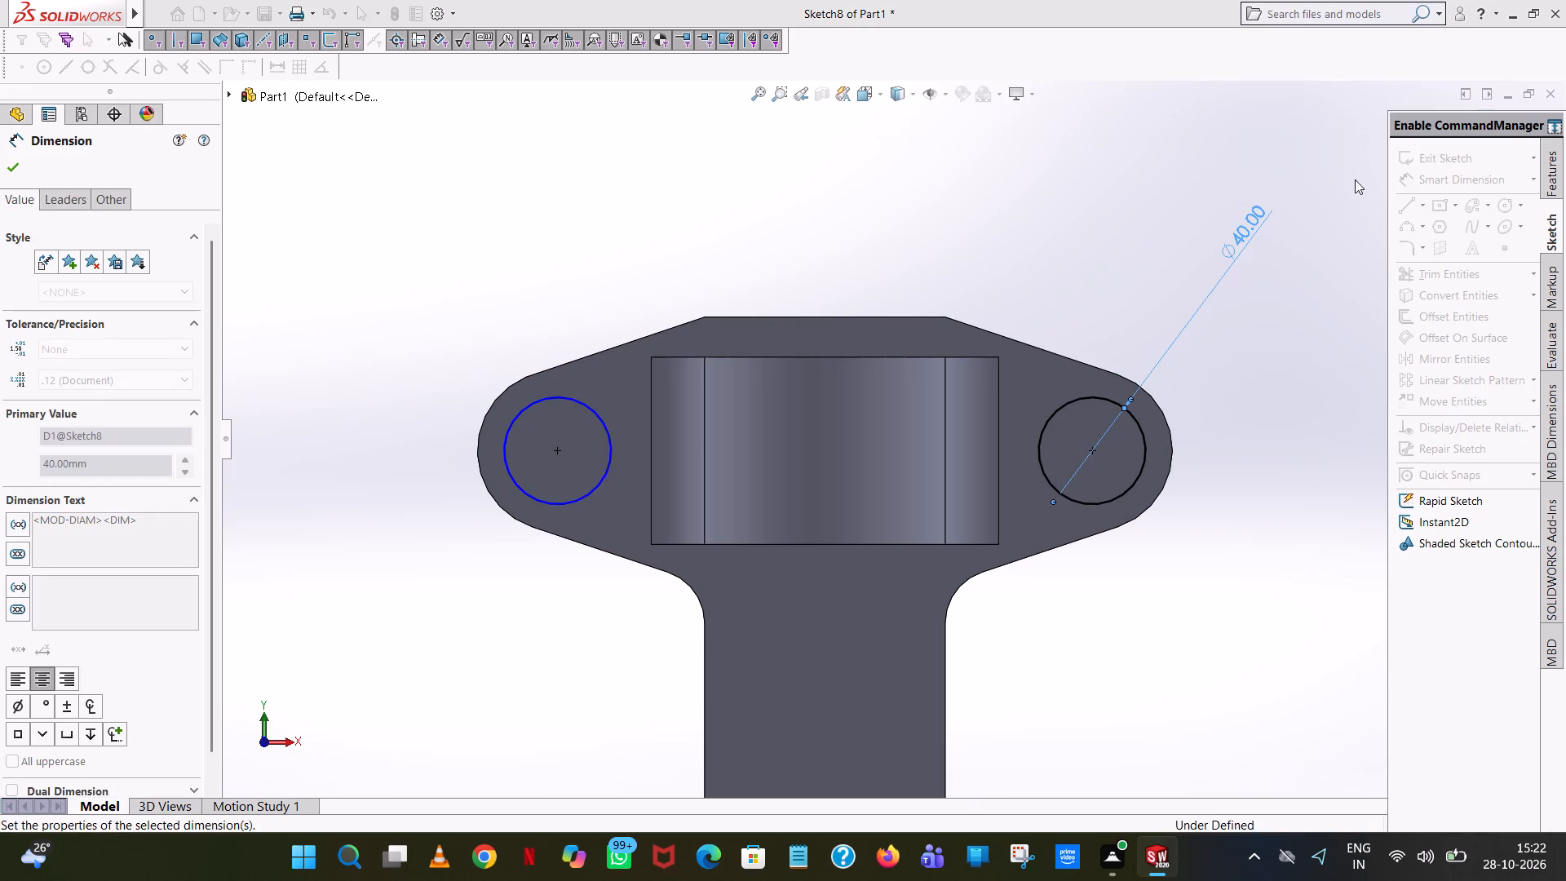
click(568, 399)
click(433, 188)
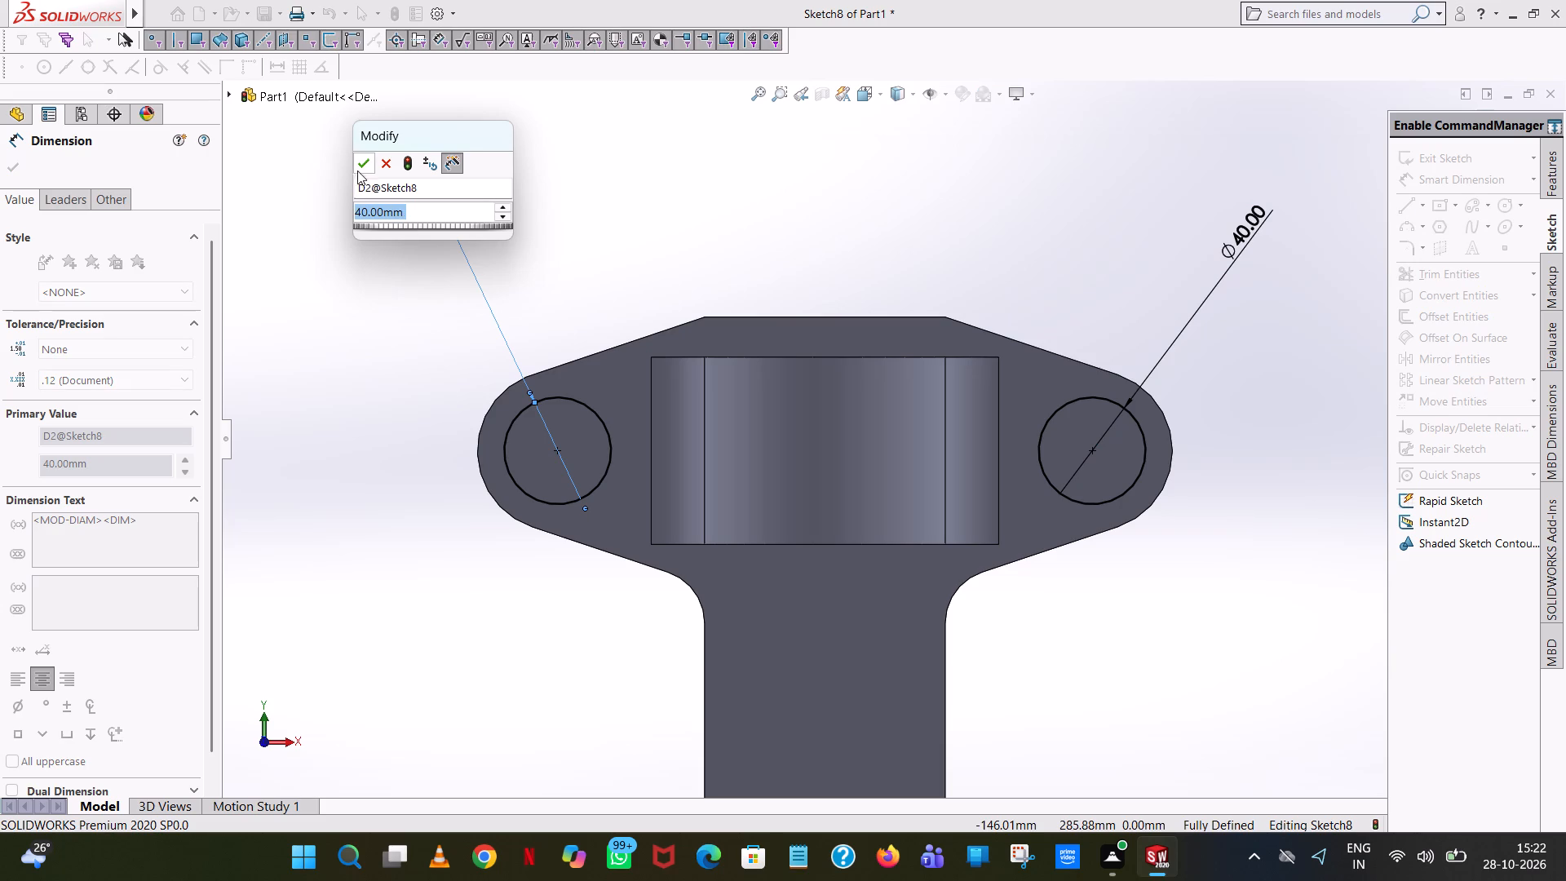
click(358, 163)
click(733, 171)
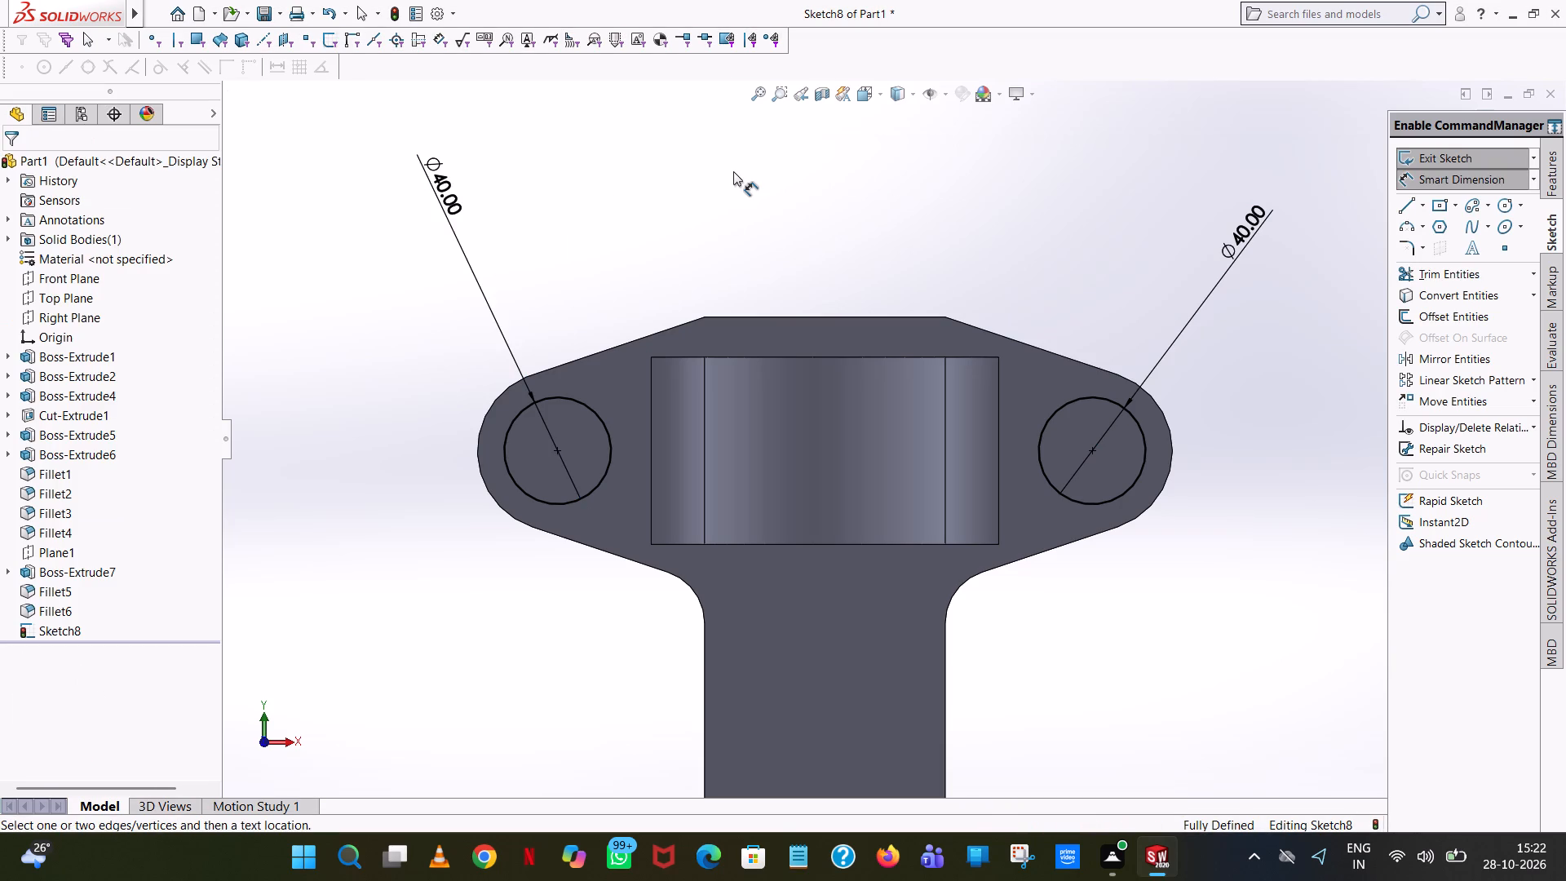
Extrude the two circles 30 mm blind outward from the head's front face, merged with the body.
click(1556, 185)
click(1435, 166)
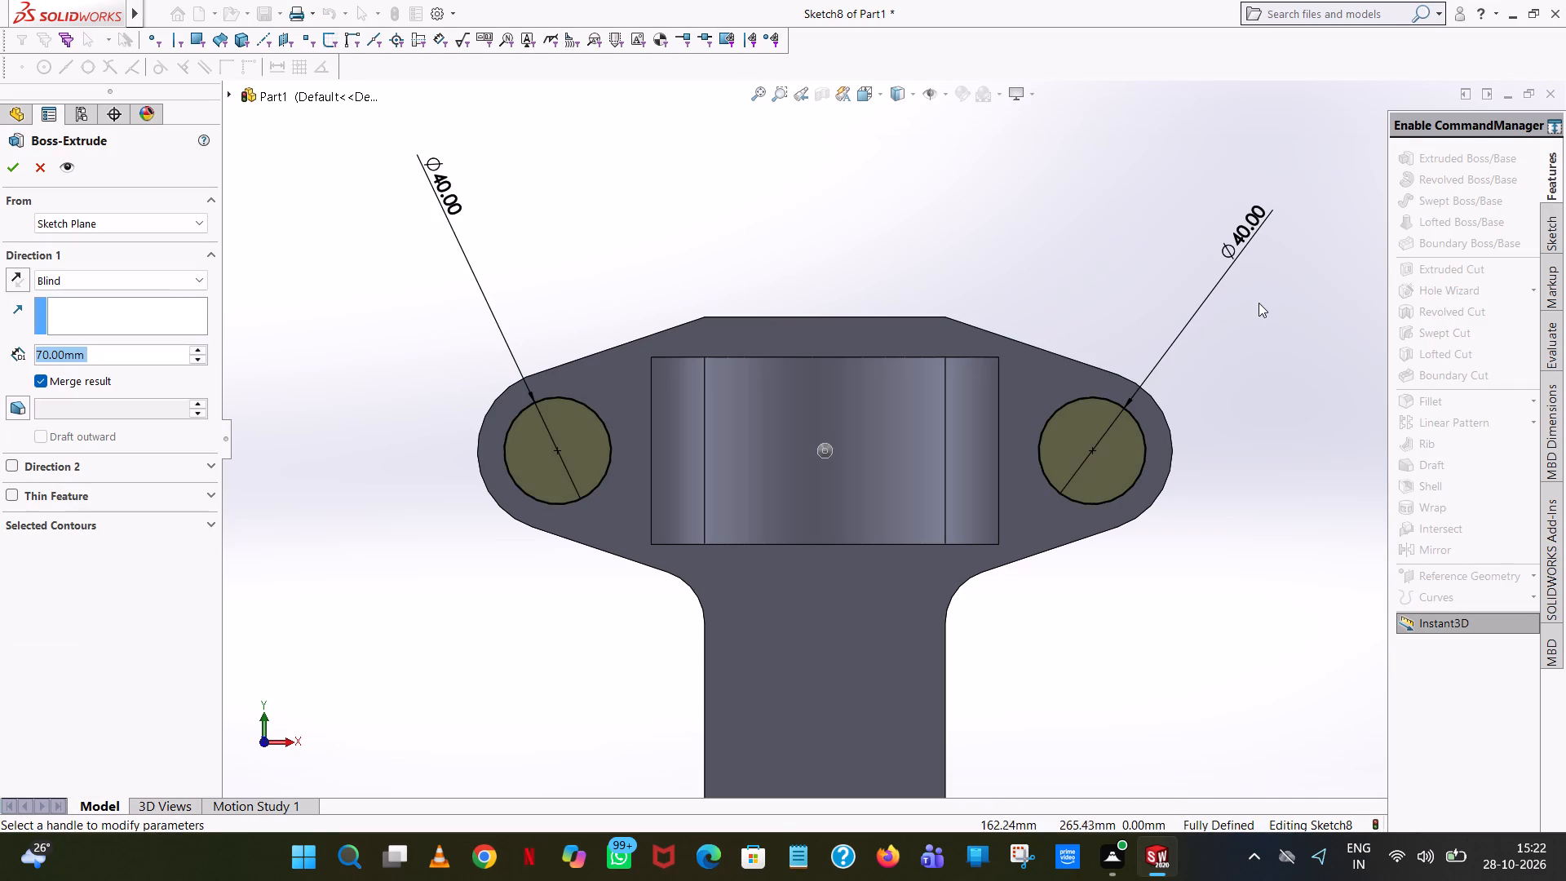
middle_drag(1245, 317, 1134, 347)
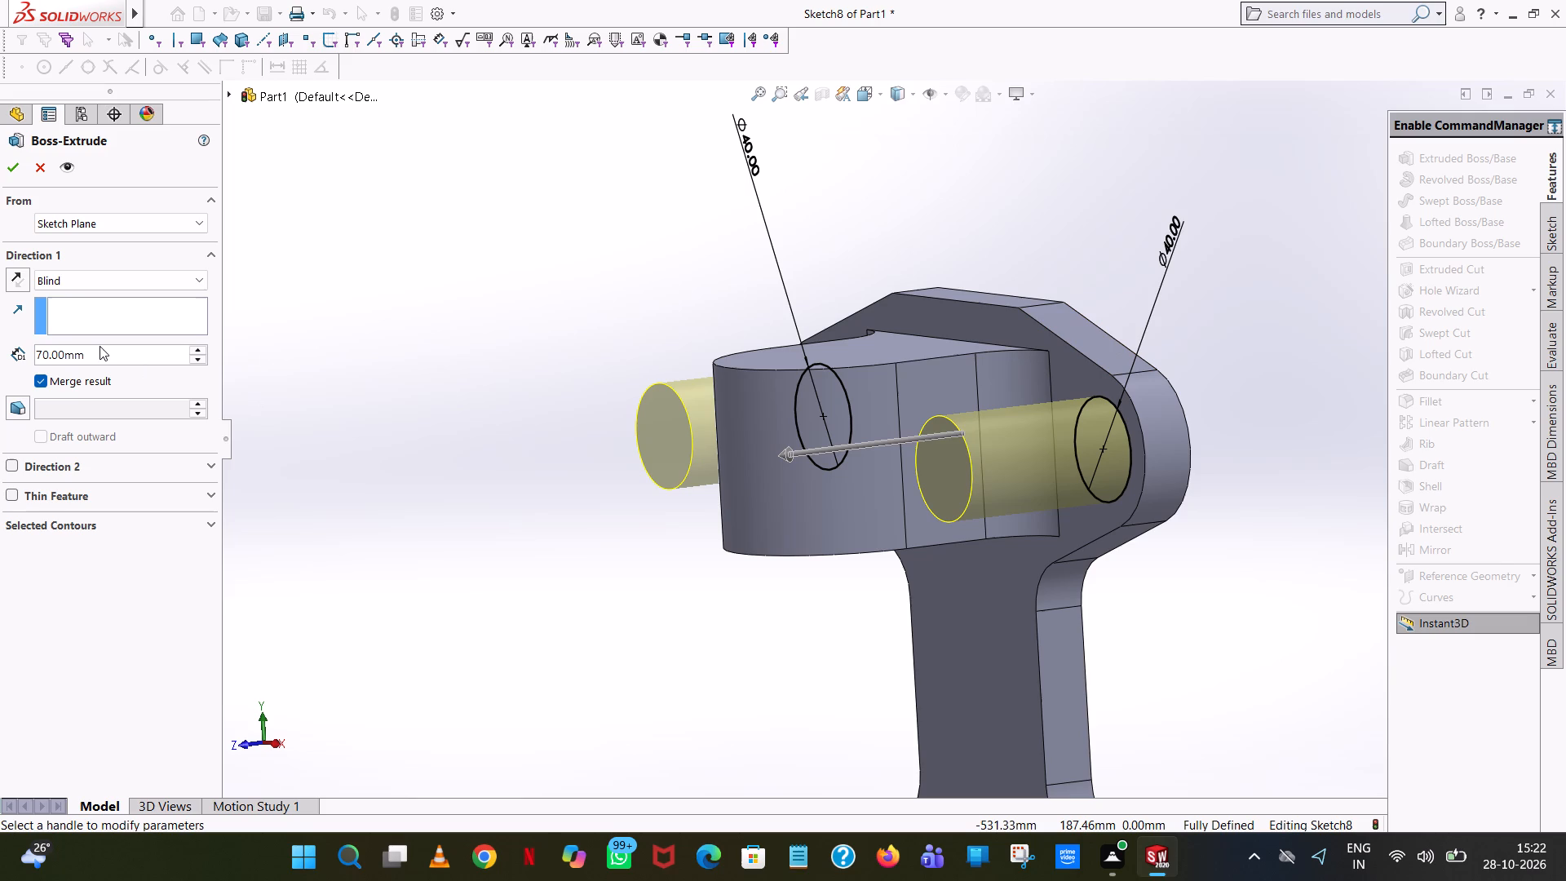
click(100, 346)
drag(100, 346, 98, 357)
click(98, 358)
click(98, 358)
text(30)
key(Return)
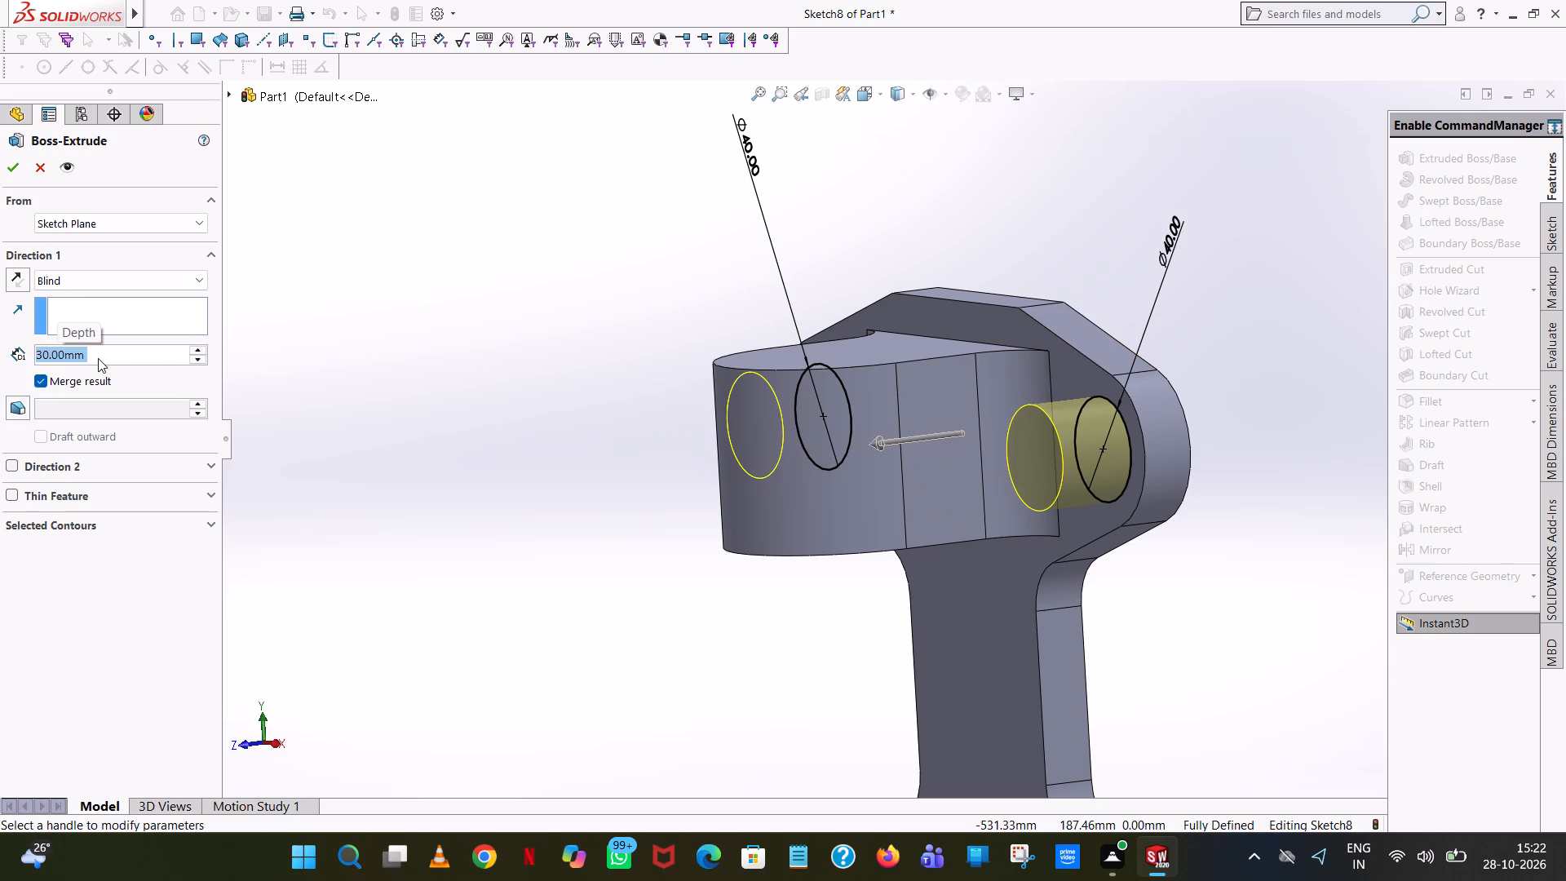
click(12, 170)
click(537, 278)
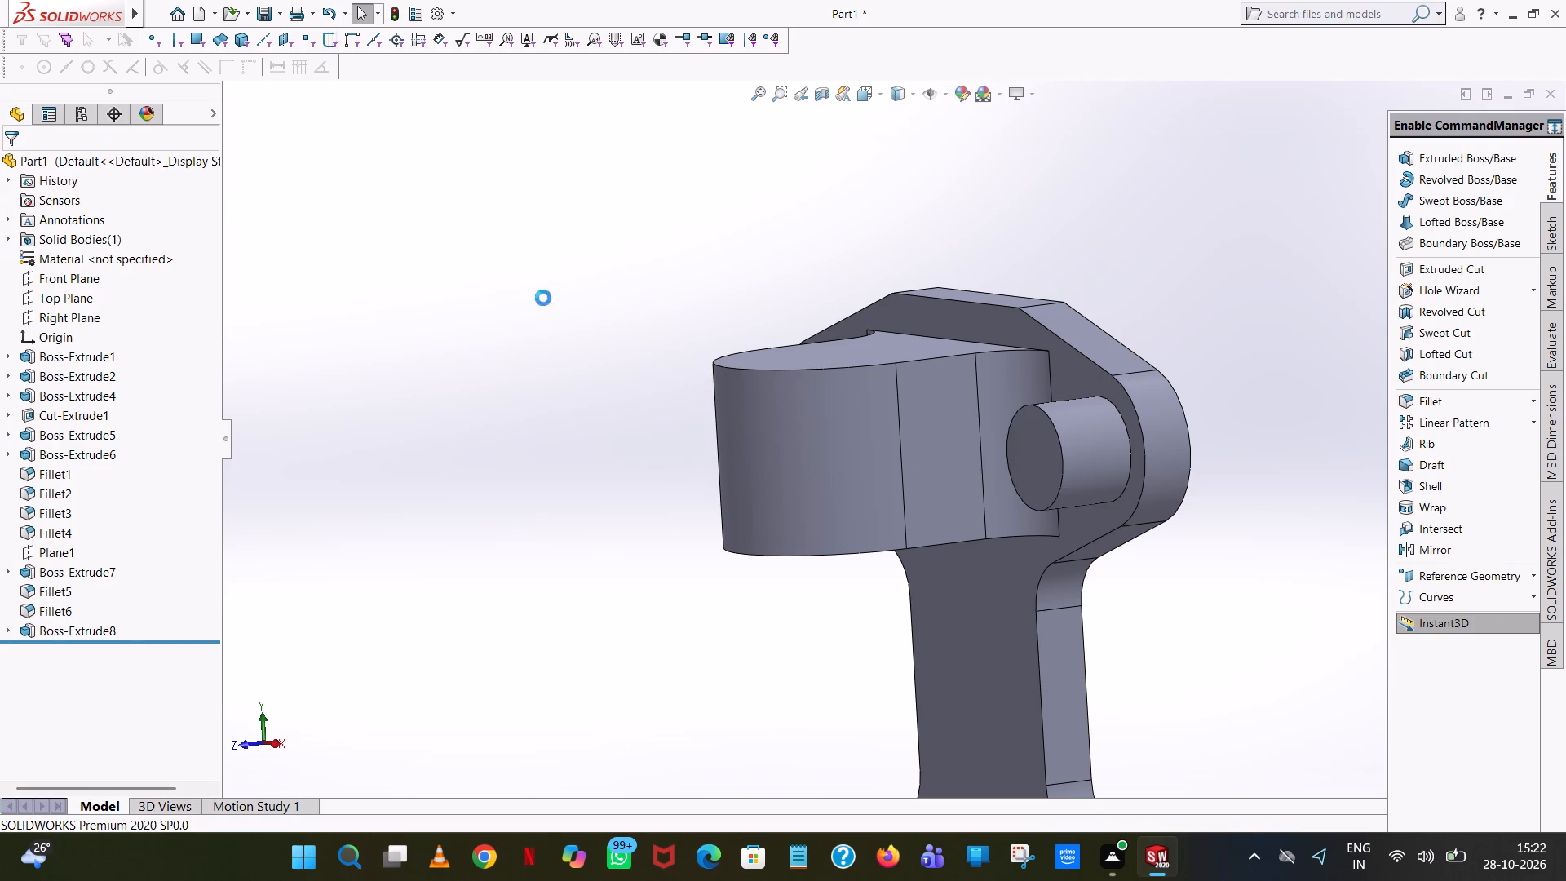
Examine the two cylindrical bosses on the head and the overall part from several angles.
middle_drag(542, 405, 678, 443)
scroll(580, 385, up, 1)
scroll(1137, 535, up, 2)
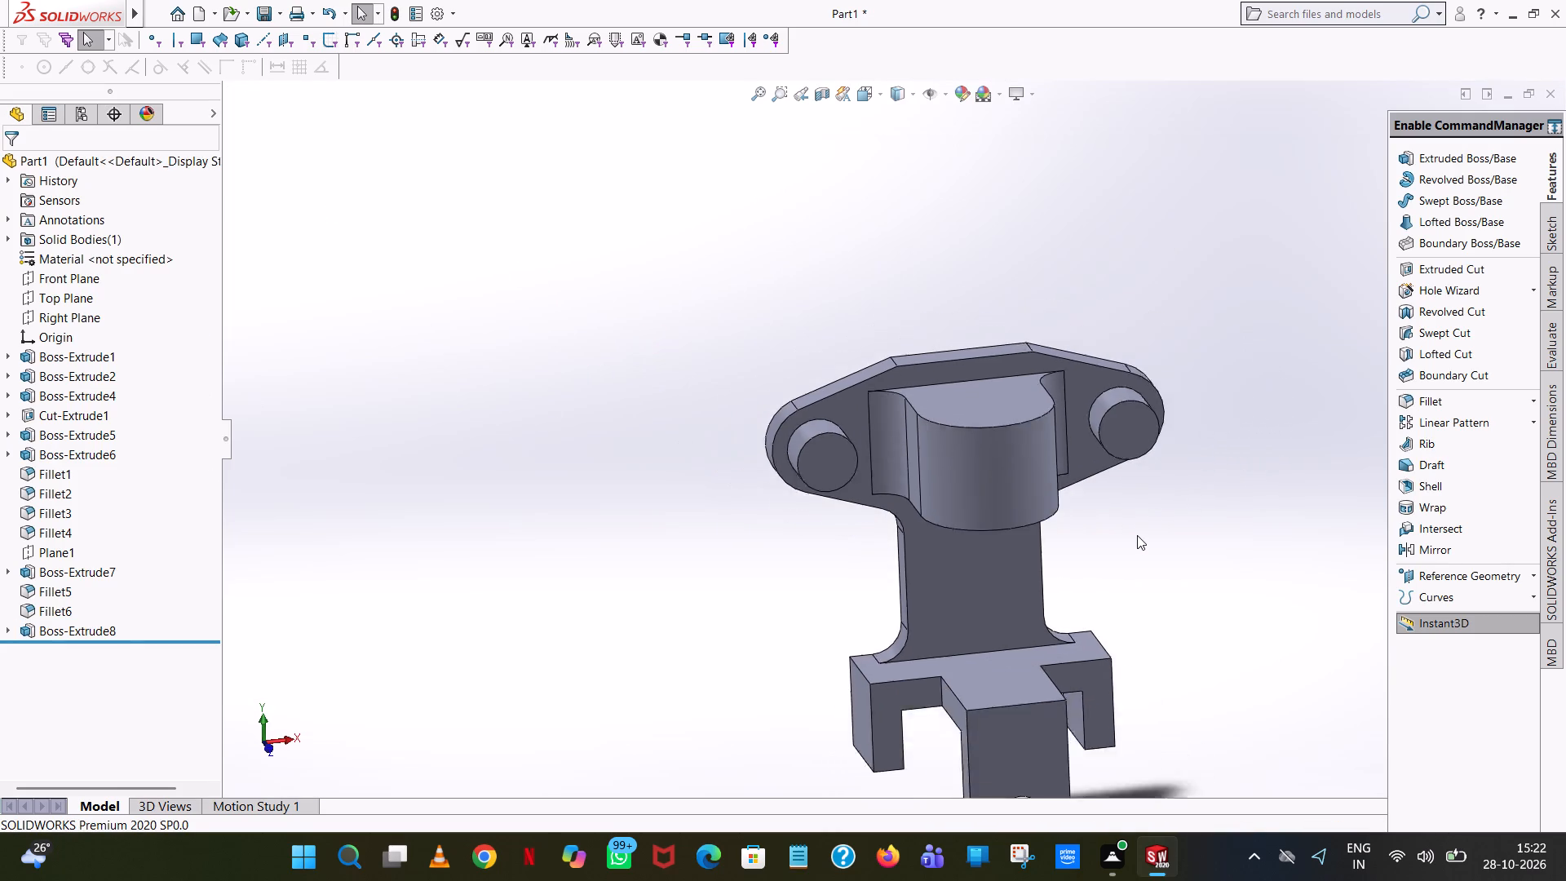
scroll(1137, 535, up, 2)
middle_drag(1137, 535, 1127, 484)
scroll(1127, 484, up, 1)
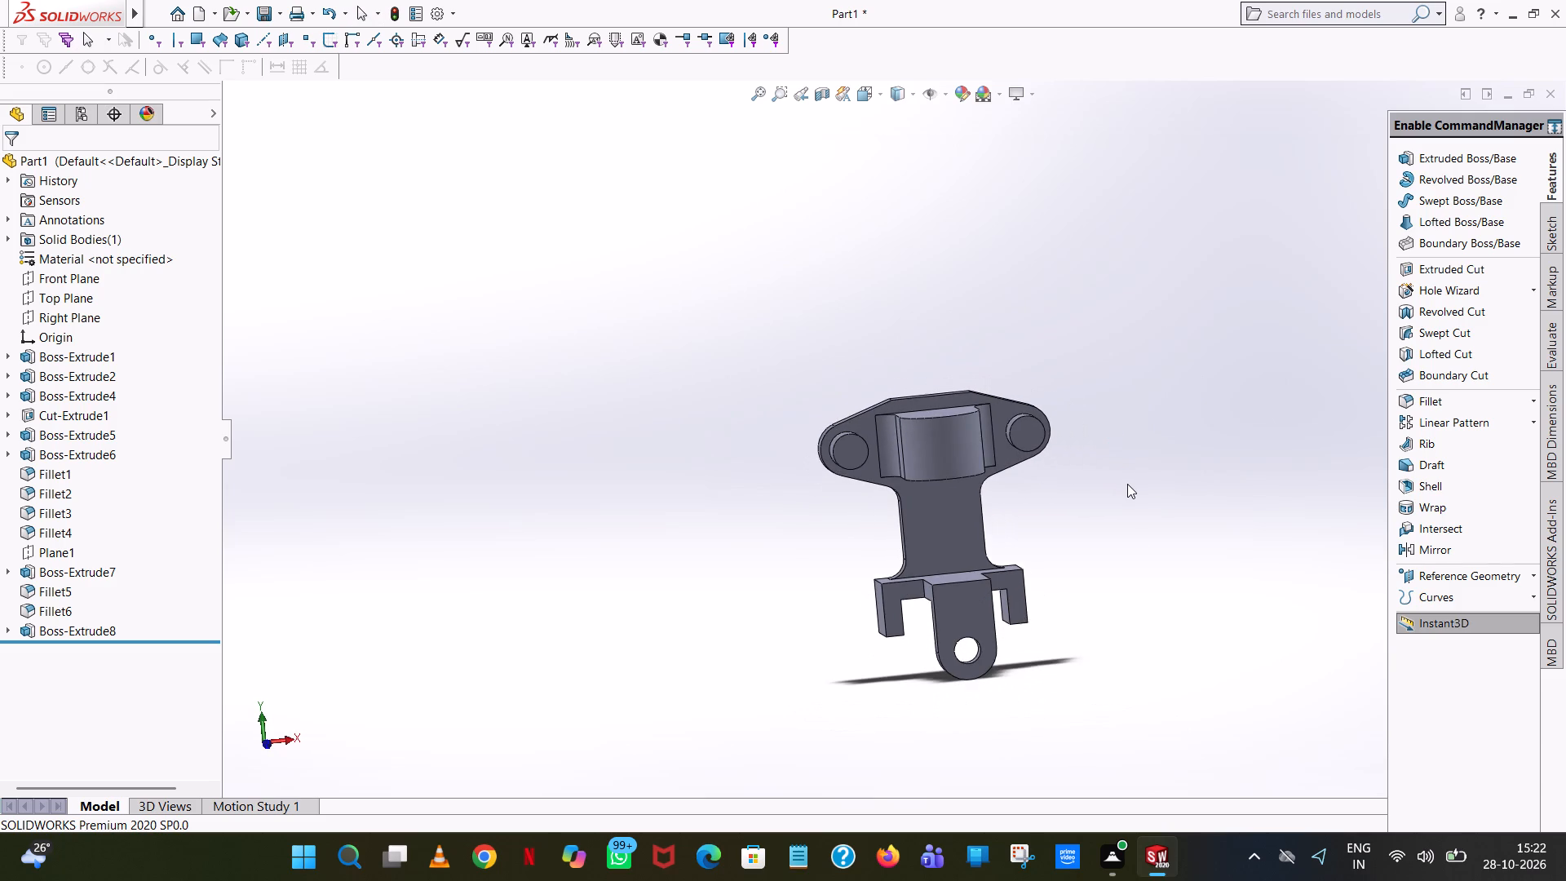
scroll(1127, 484, up, 1)
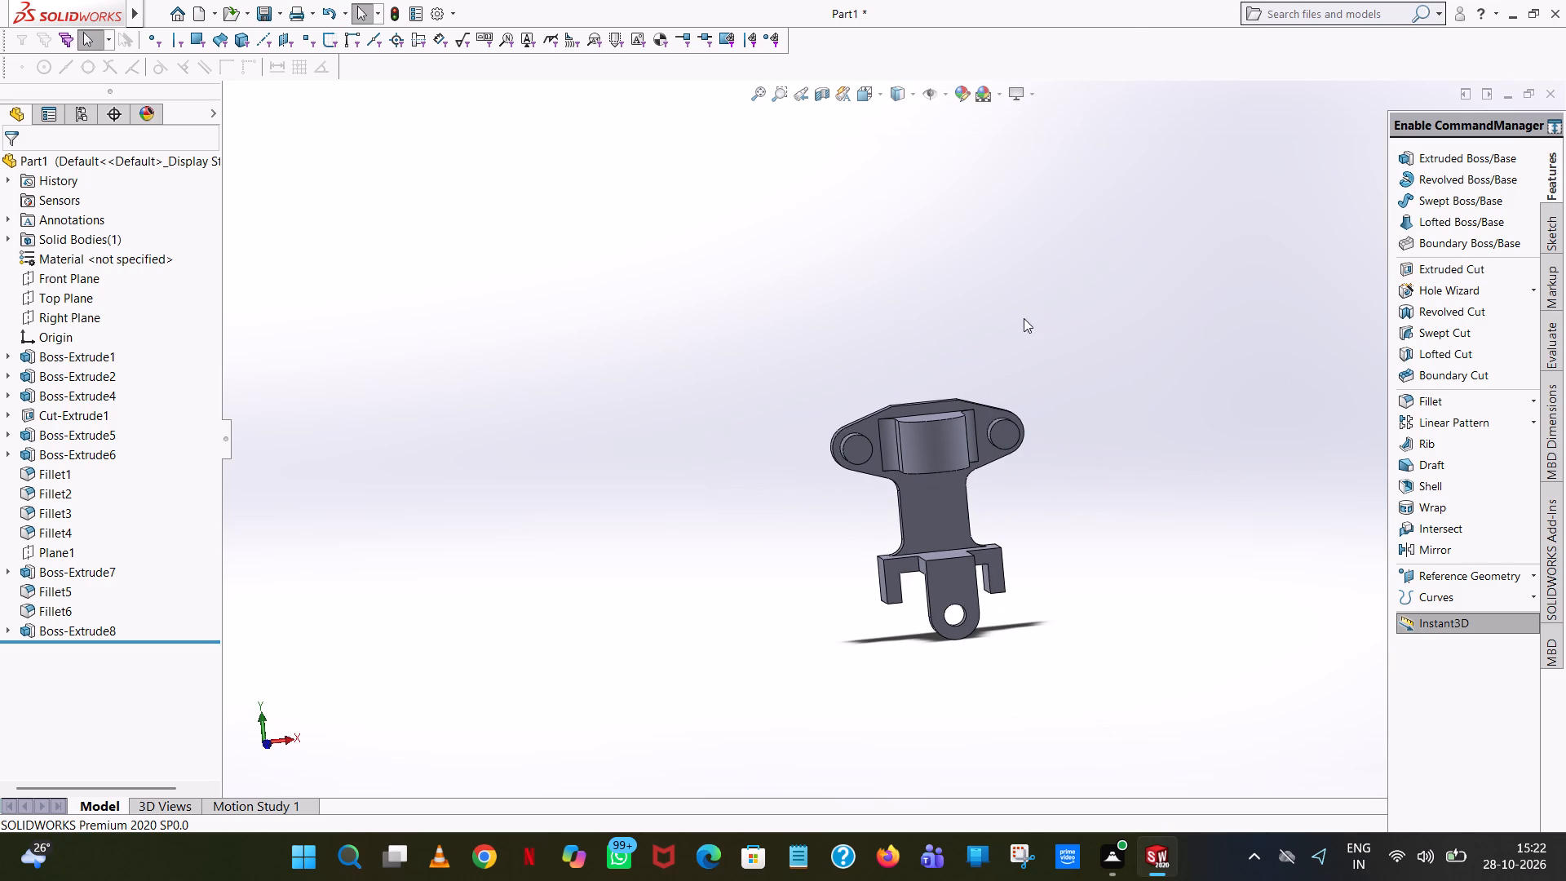
scroll(1022, 464, down, 3)
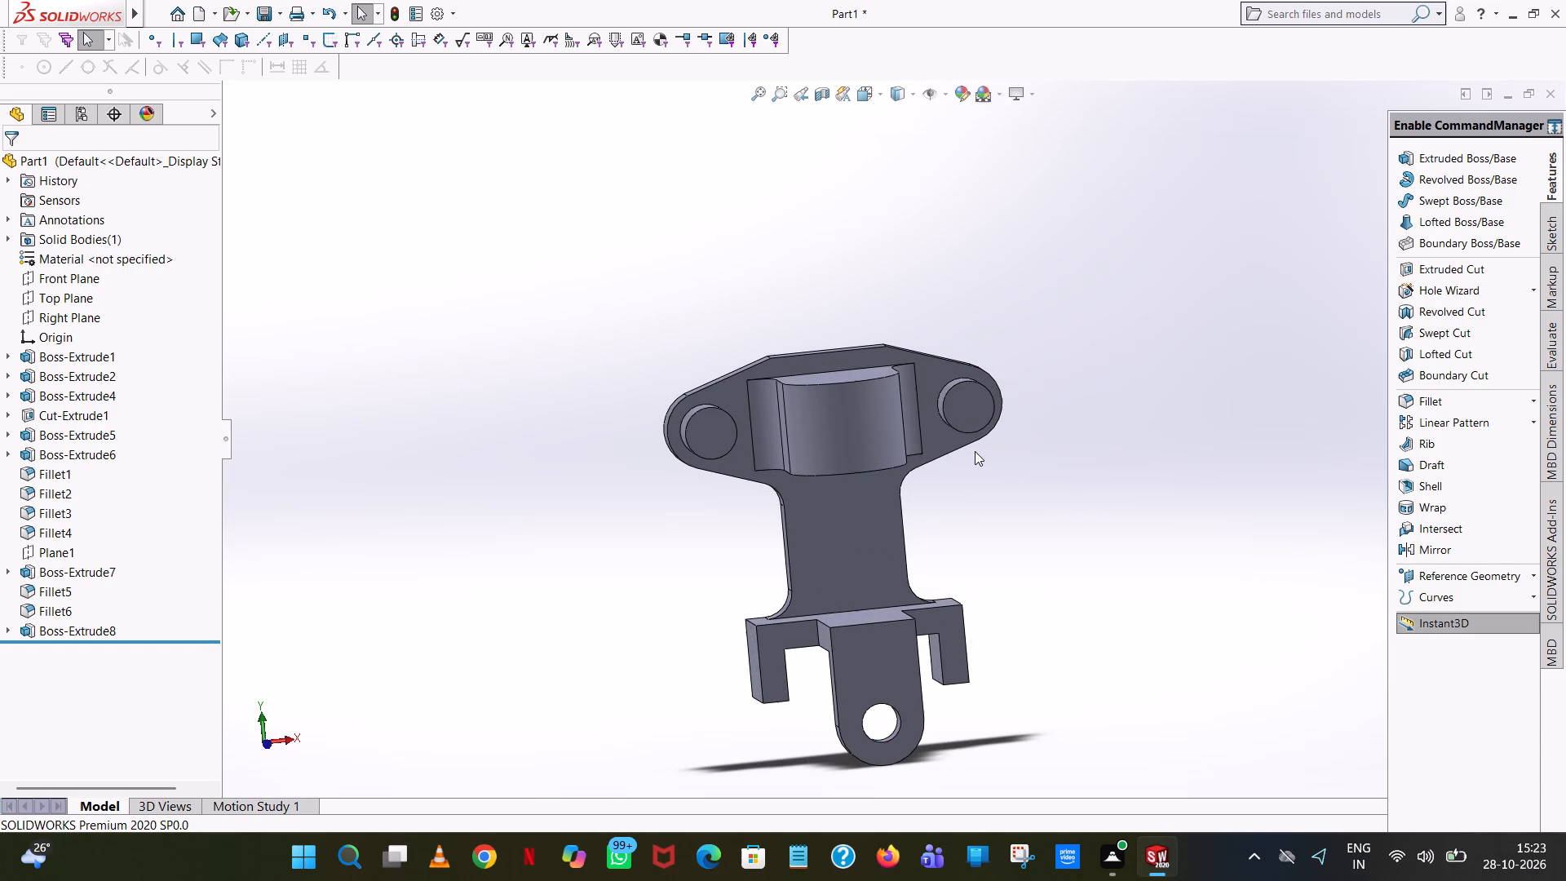
scroll(977, 454, down, 2)
middle_drag(959, 438, 935, 427)
scroll(935, 427, up, 1)
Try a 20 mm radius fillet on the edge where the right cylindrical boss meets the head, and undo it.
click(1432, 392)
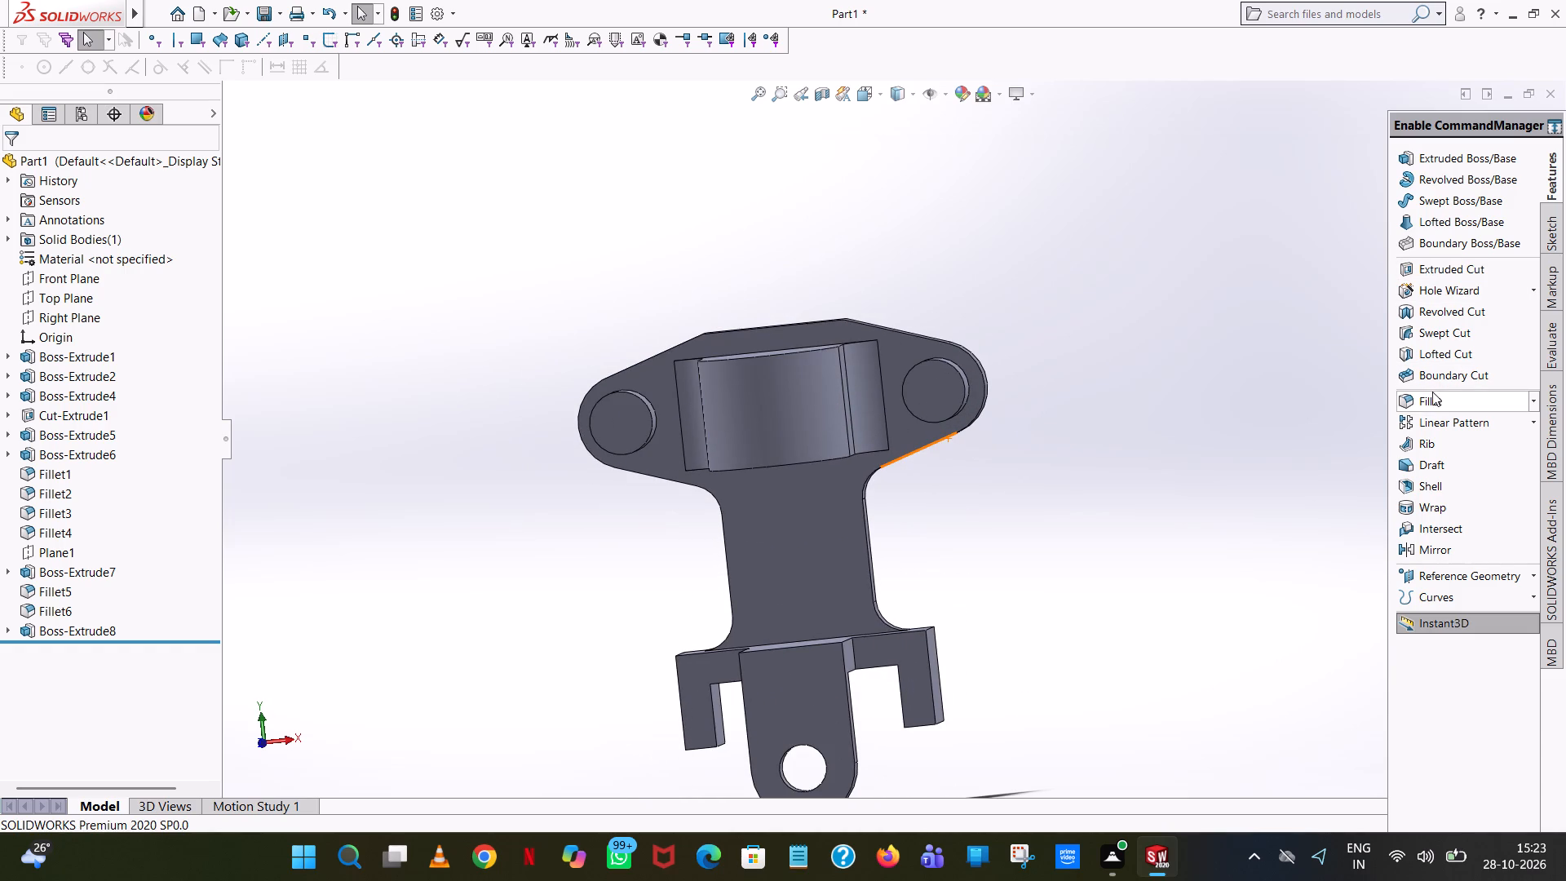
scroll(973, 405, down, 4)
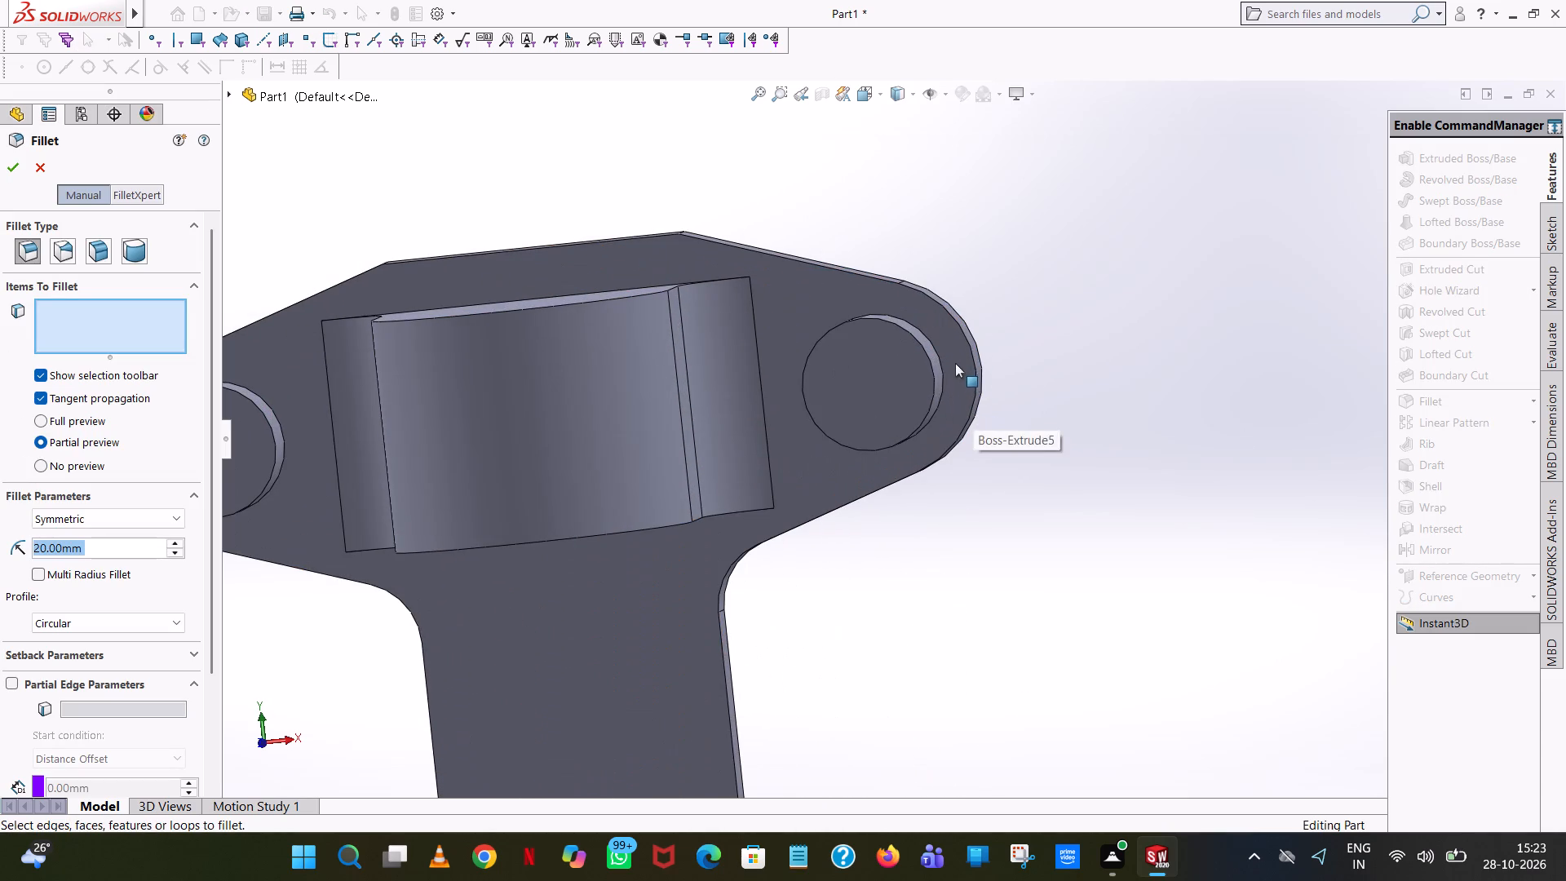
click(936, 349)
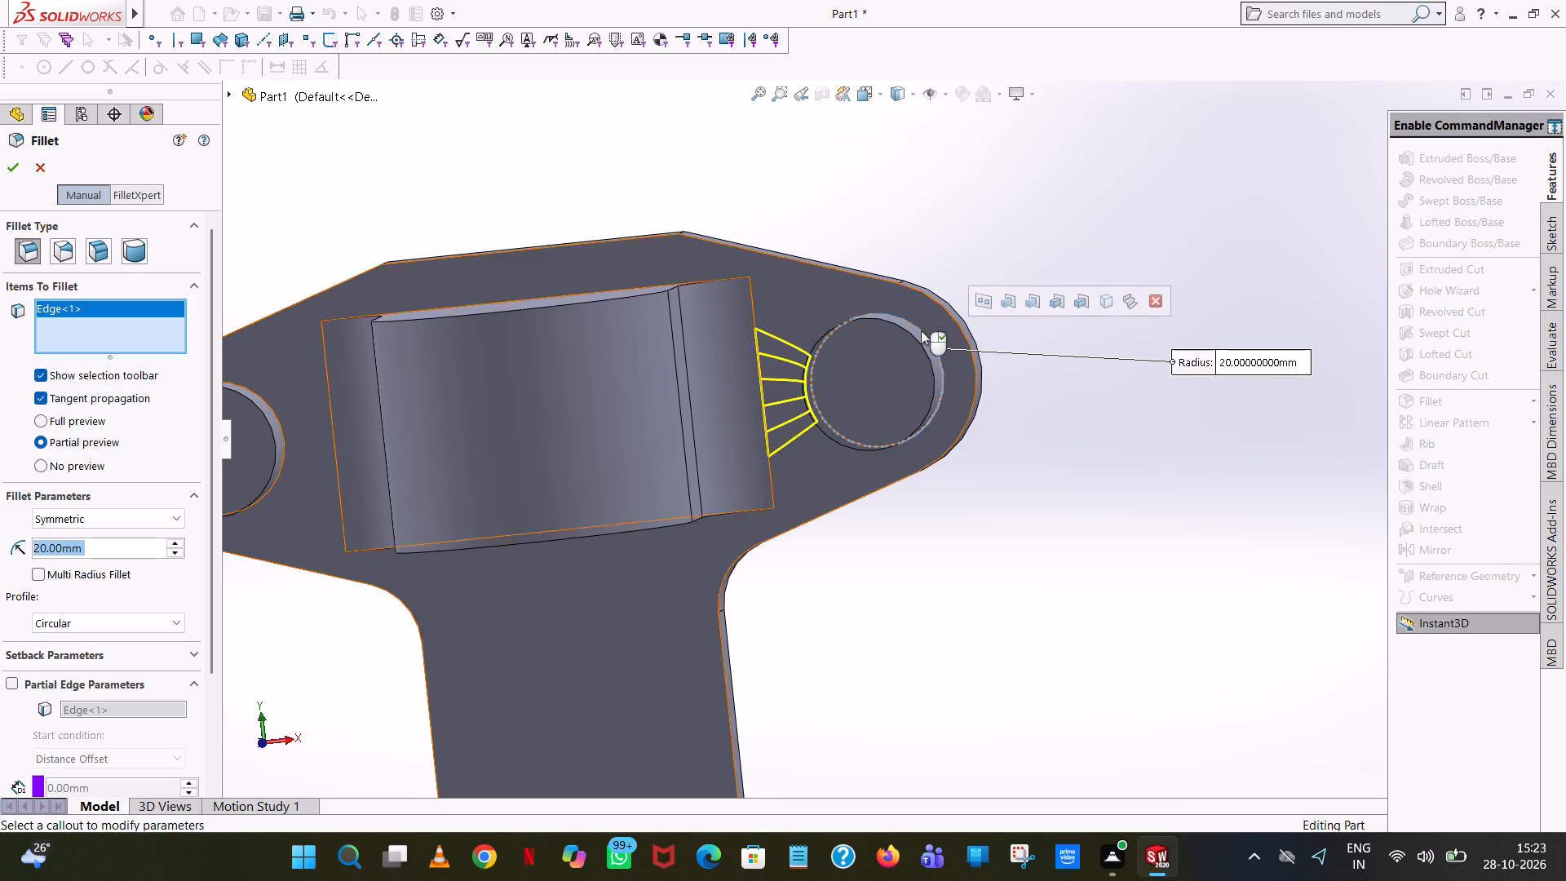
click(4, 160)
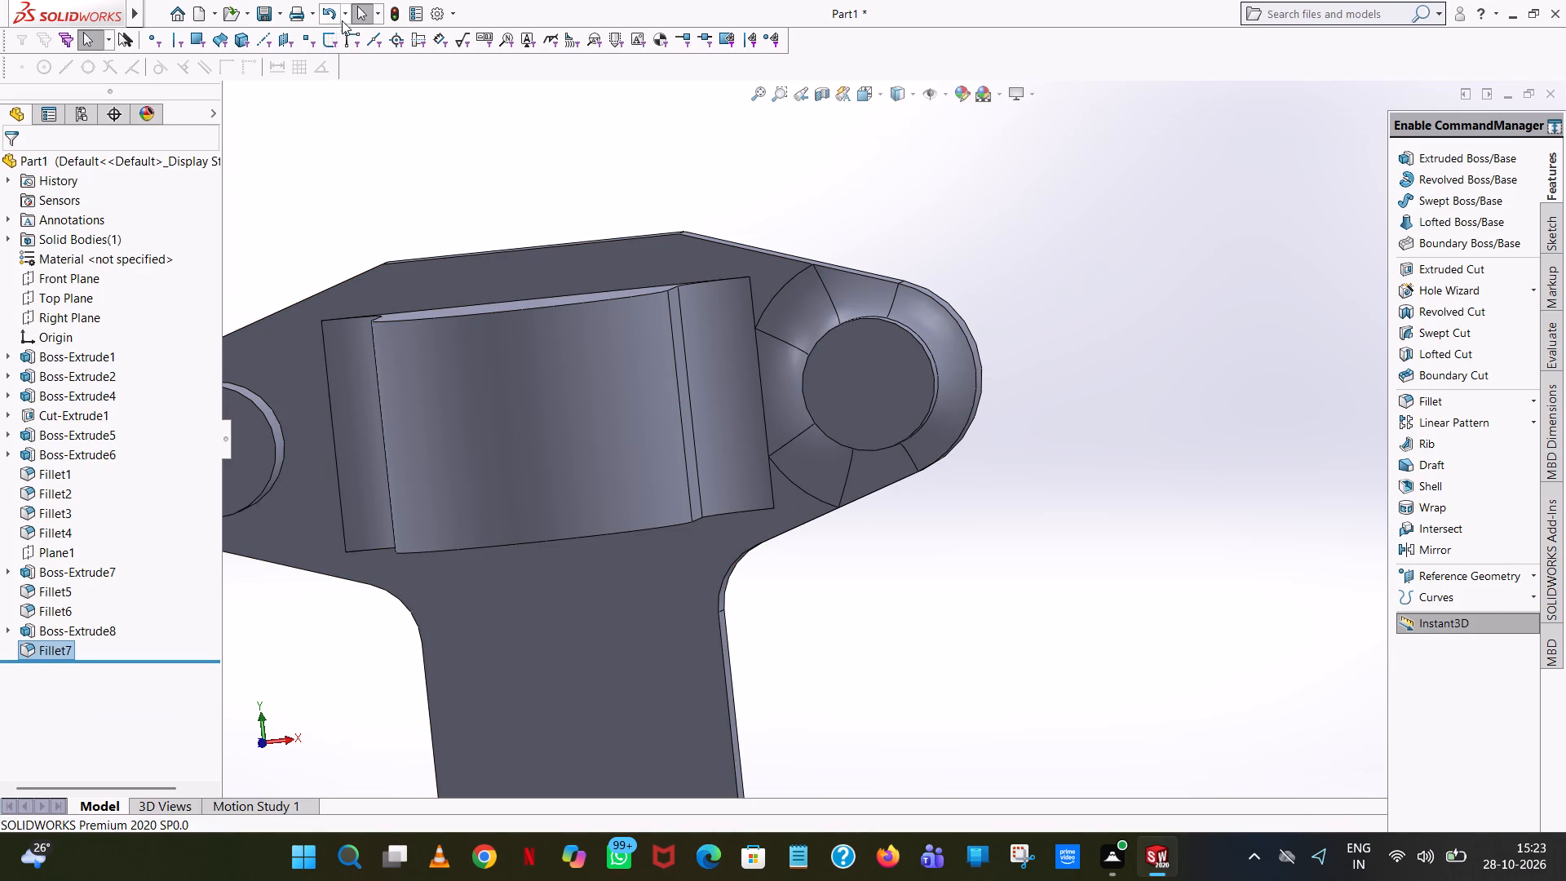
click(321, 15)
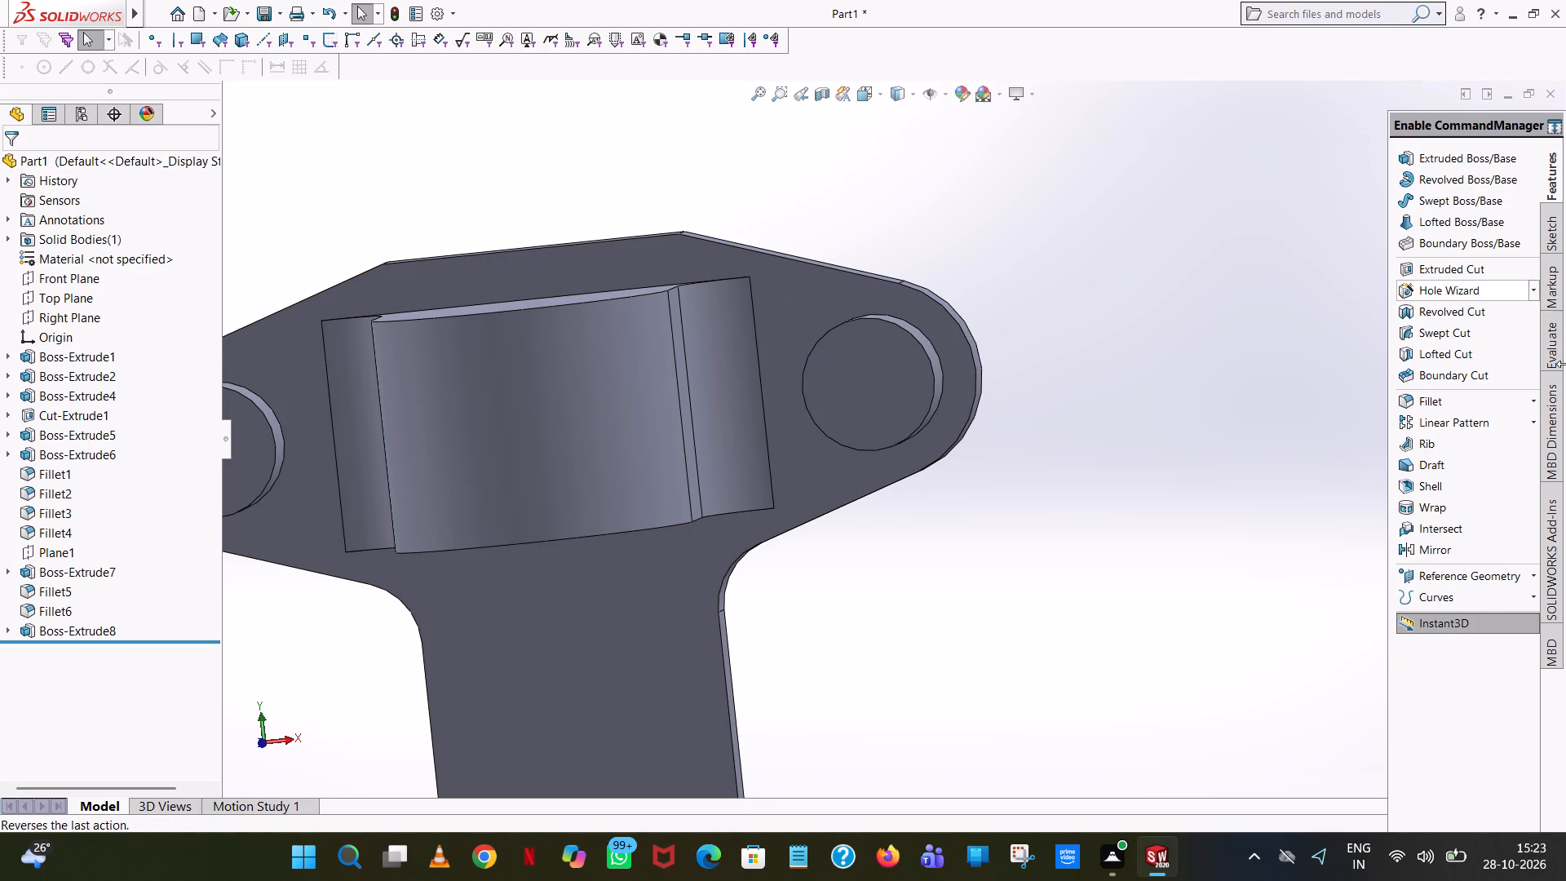
Apply a 5 mm radius fillet to the edge where the right cylindrical boss meets the head.
click(1447, 400)
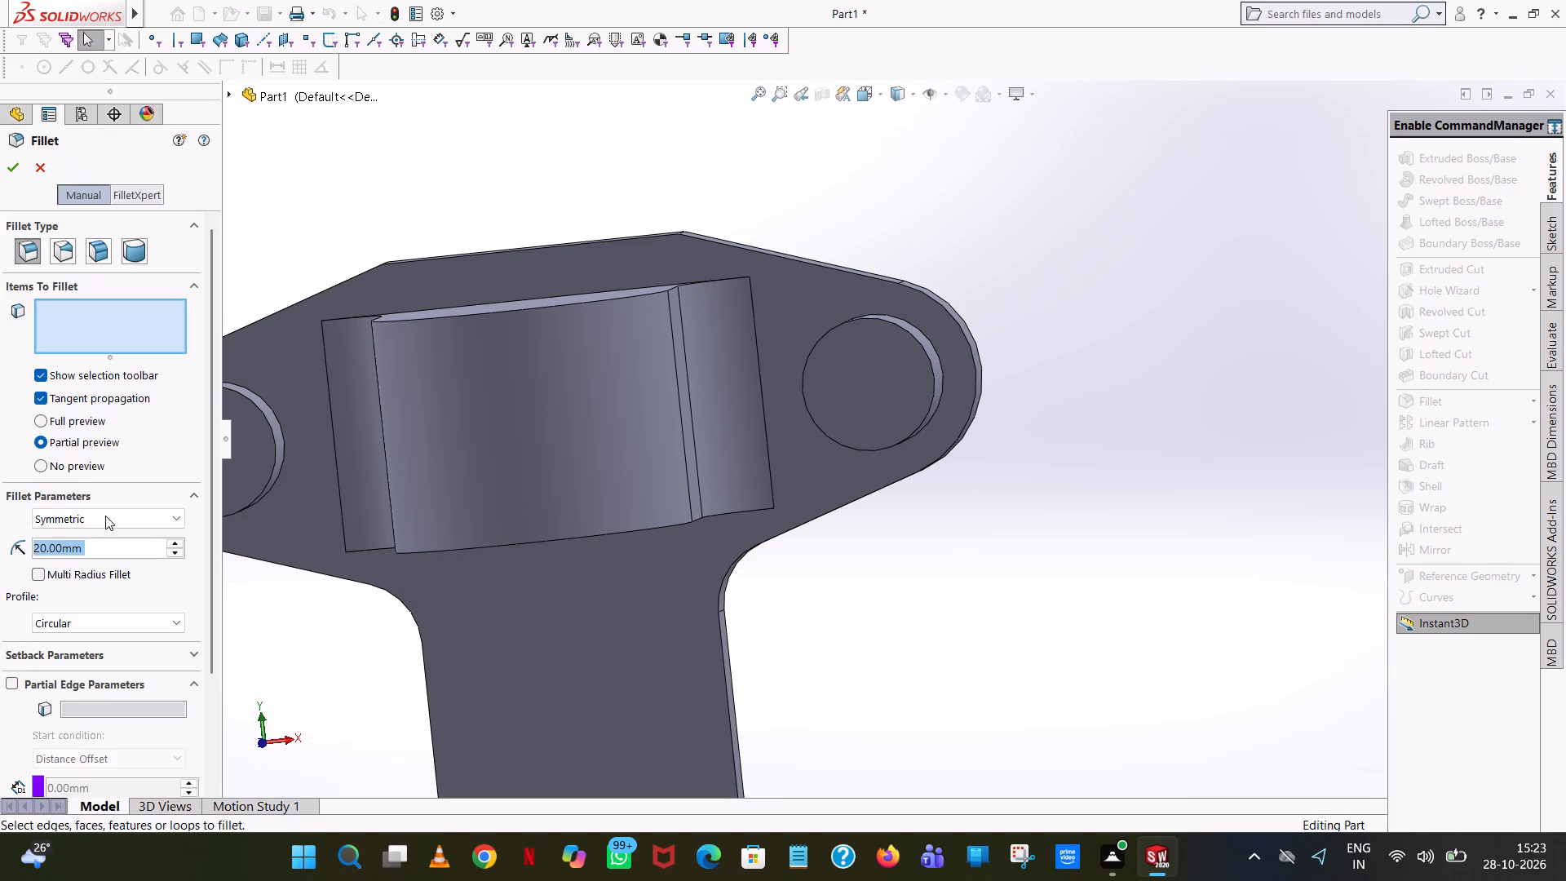
key(5)
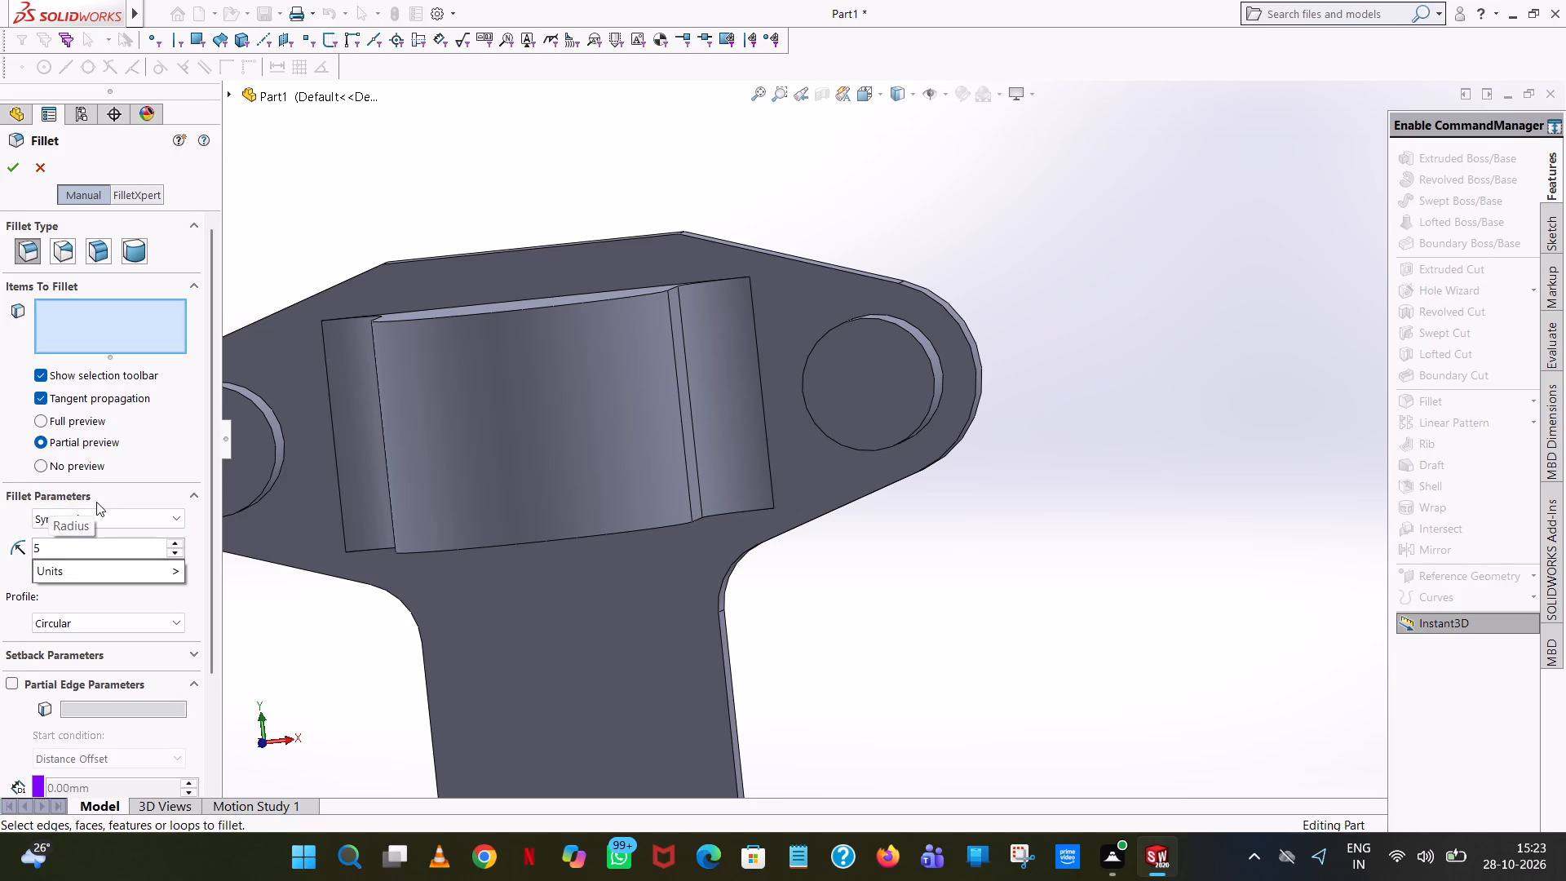
drag(1029, 241, 1067, 219)
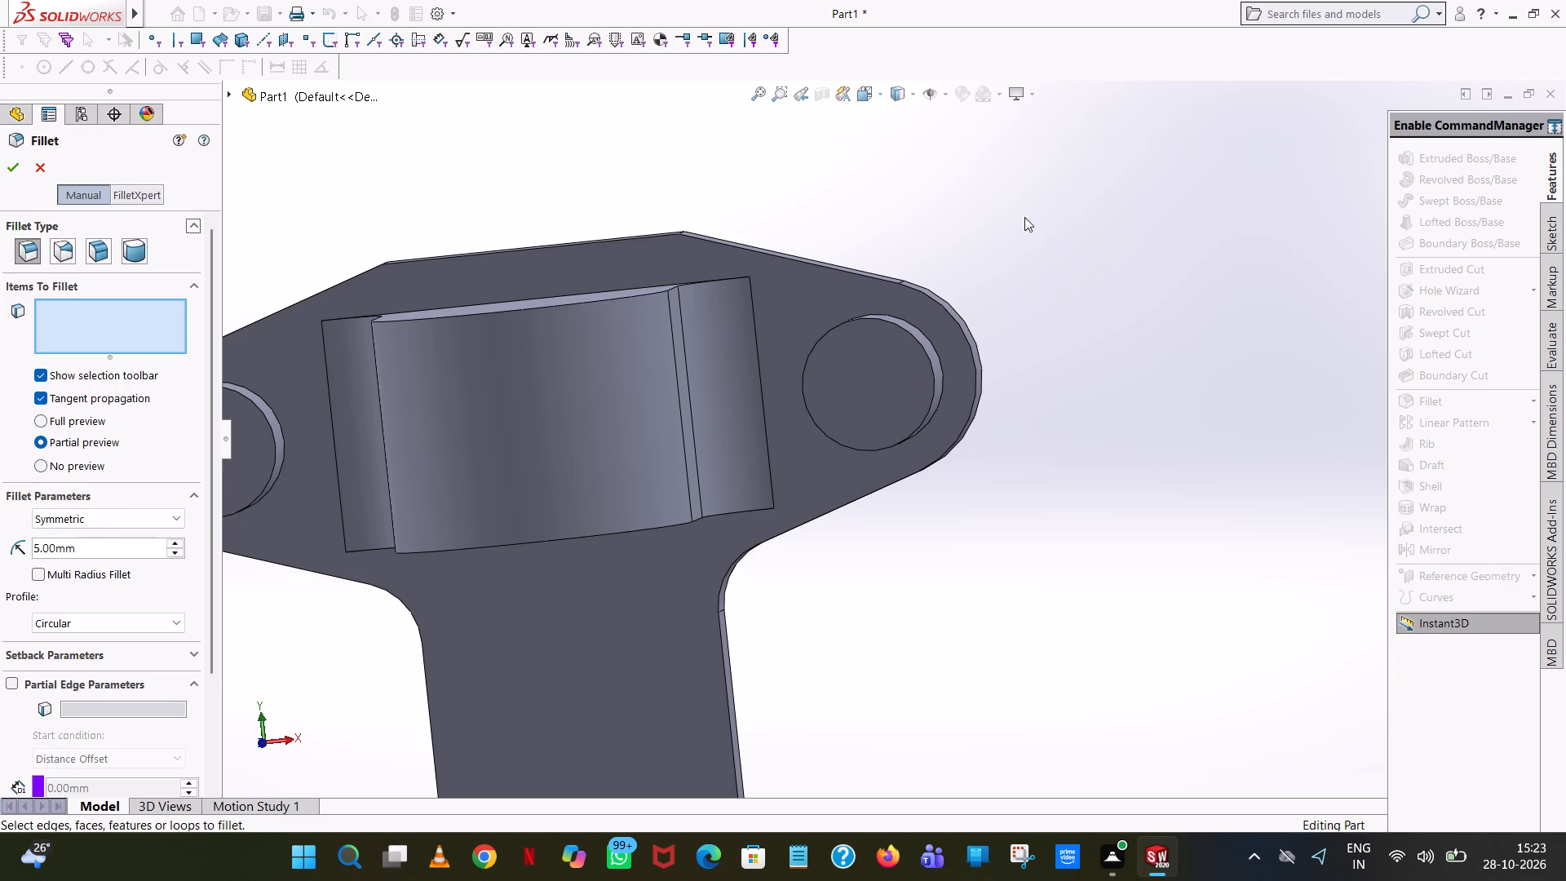
click(1024, 217)
click(909, 324)
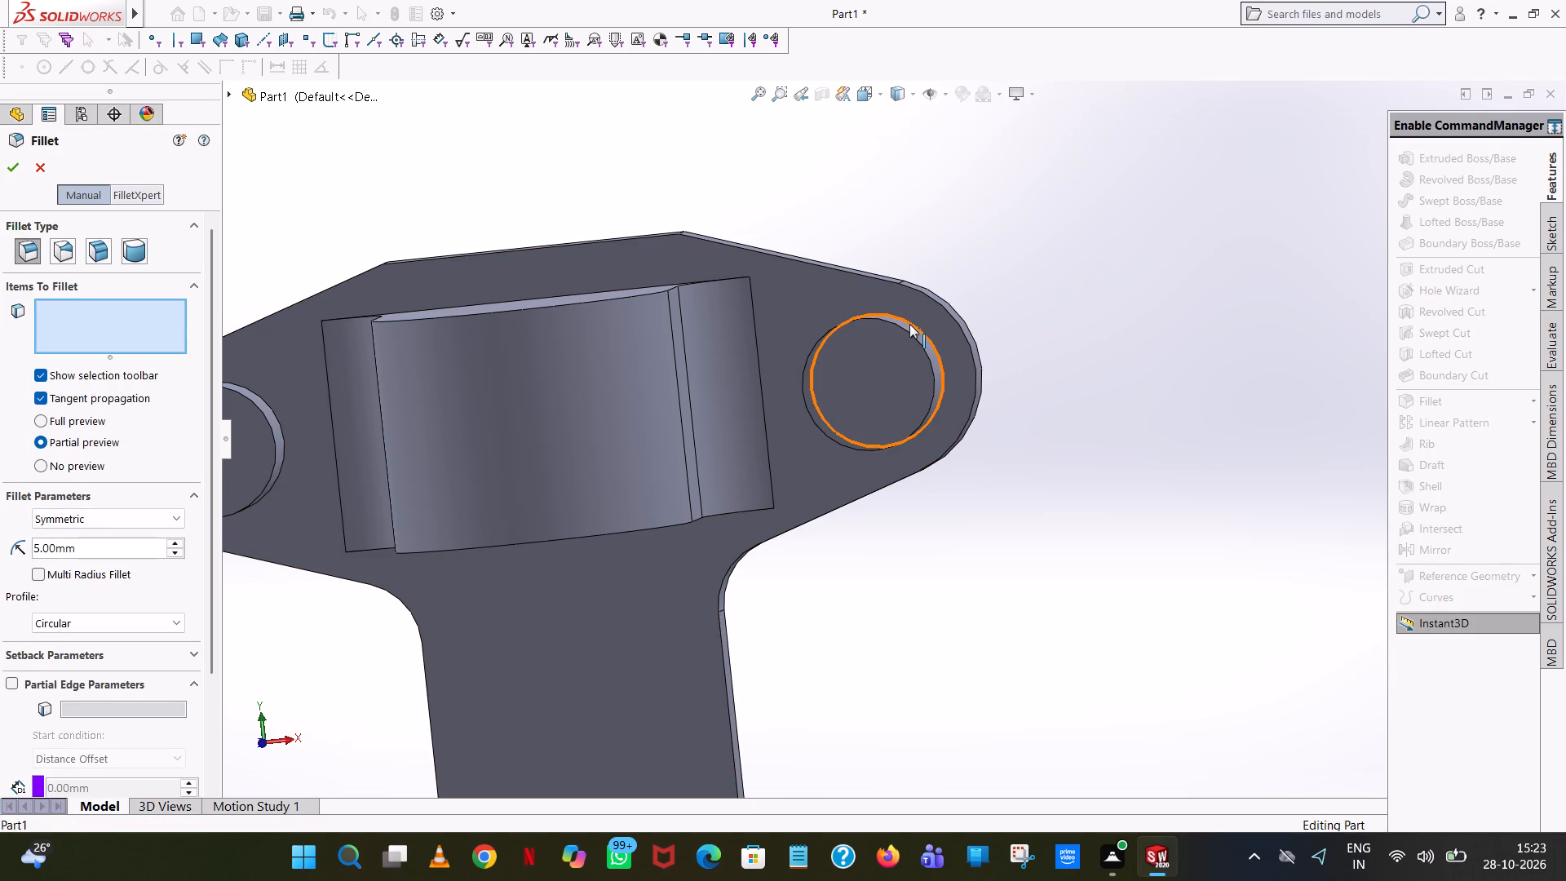
click(9, 155)
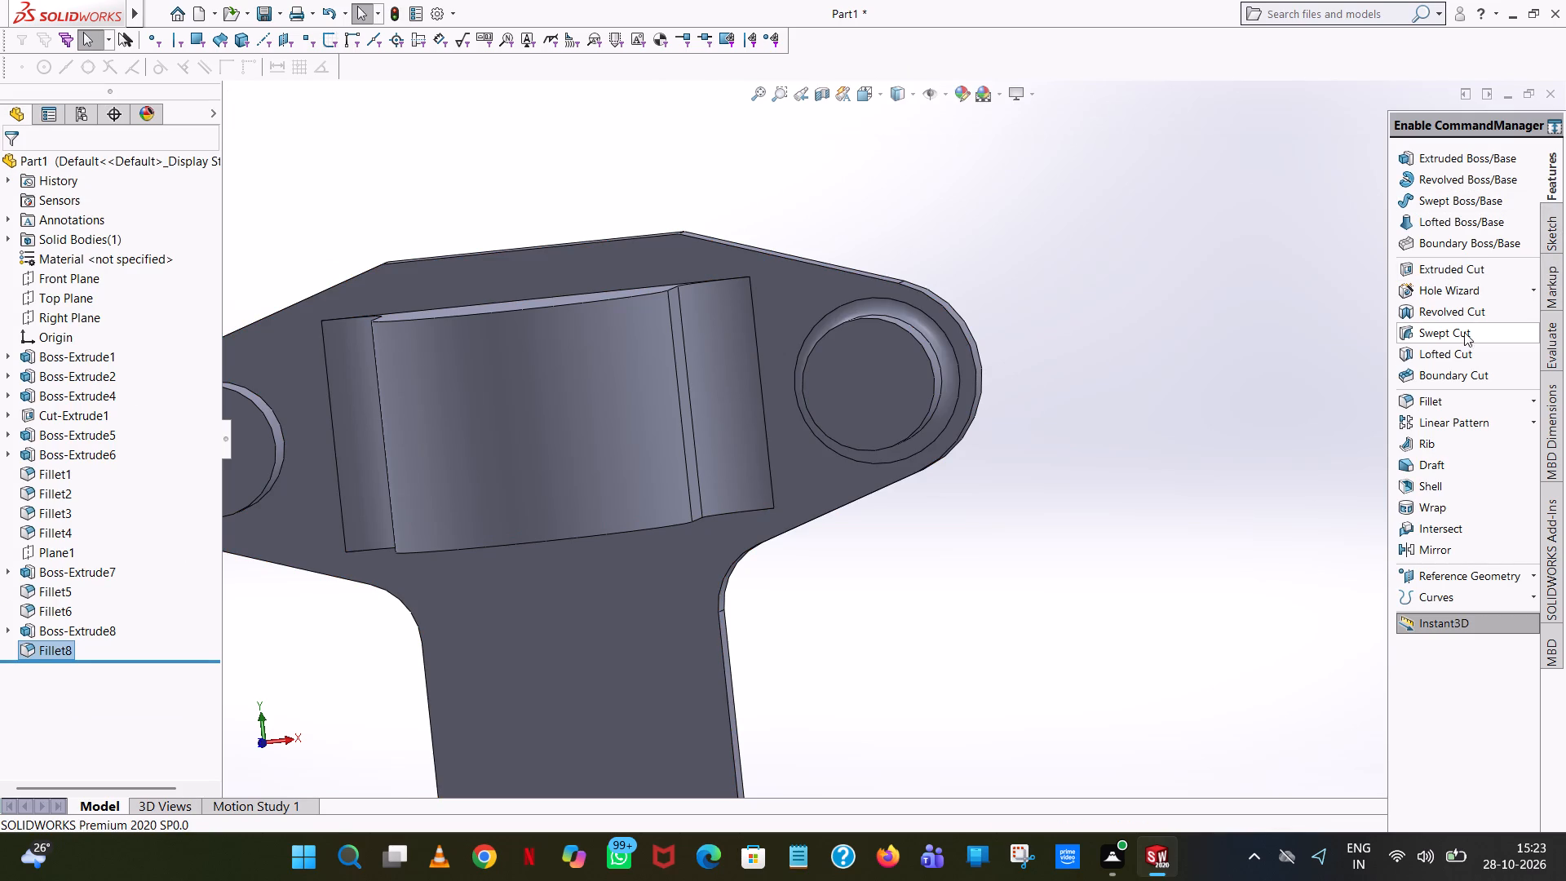
Apply a 5 mm radius fillet to the edge where the left cylindrical boss meets the head.
click(1431, 395)
scroll(315, 439, up, 2)
scroll(412, 417, up, 1)
scroll(461, 440, down, 4)
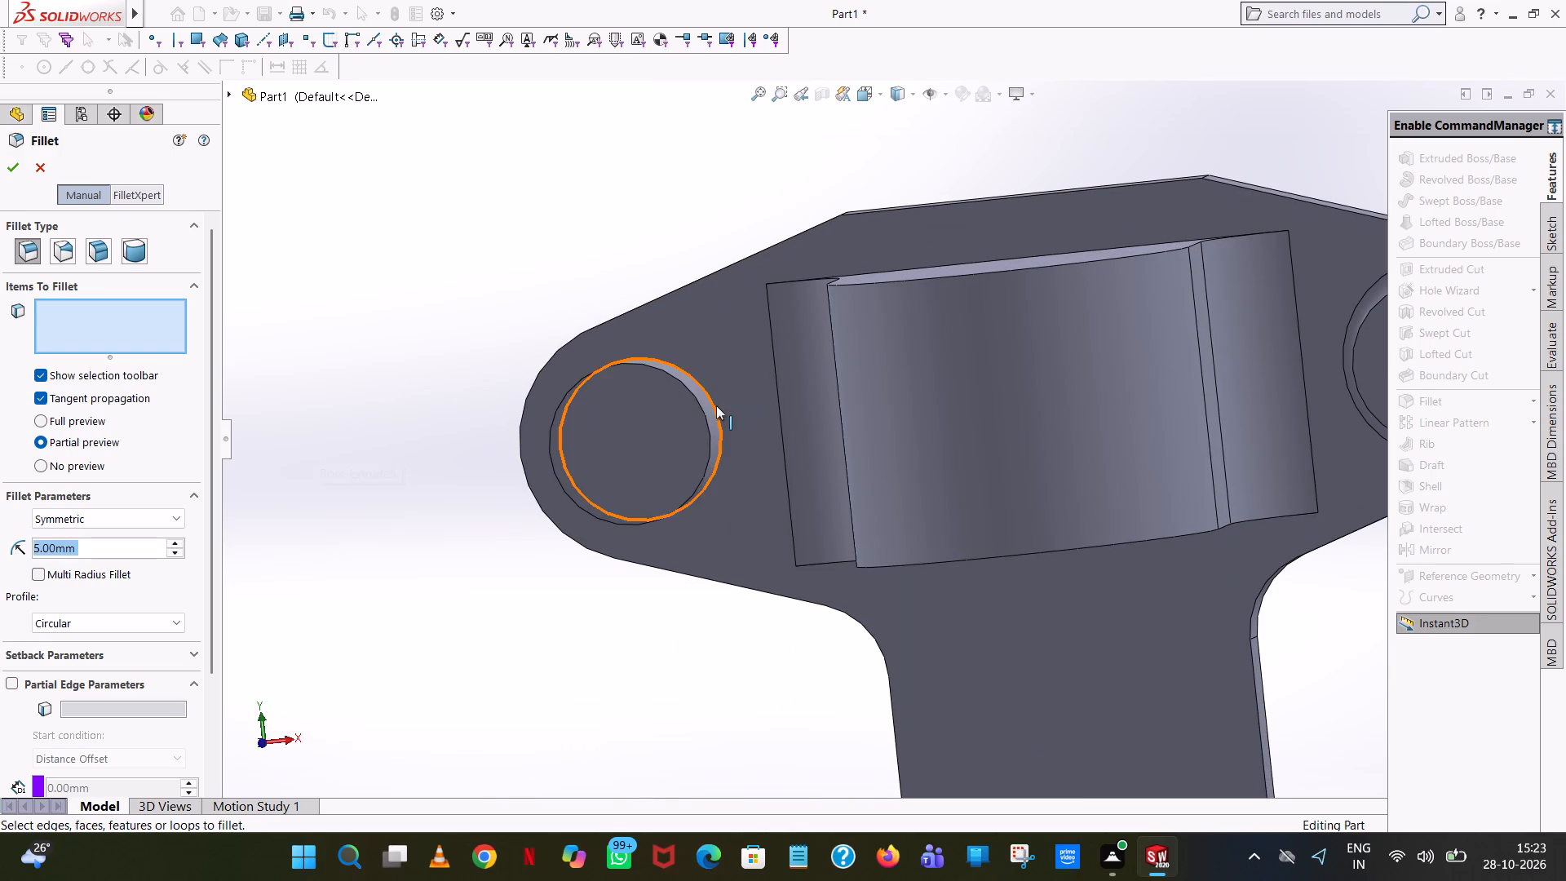
click(716, 405)
click(9, 165)
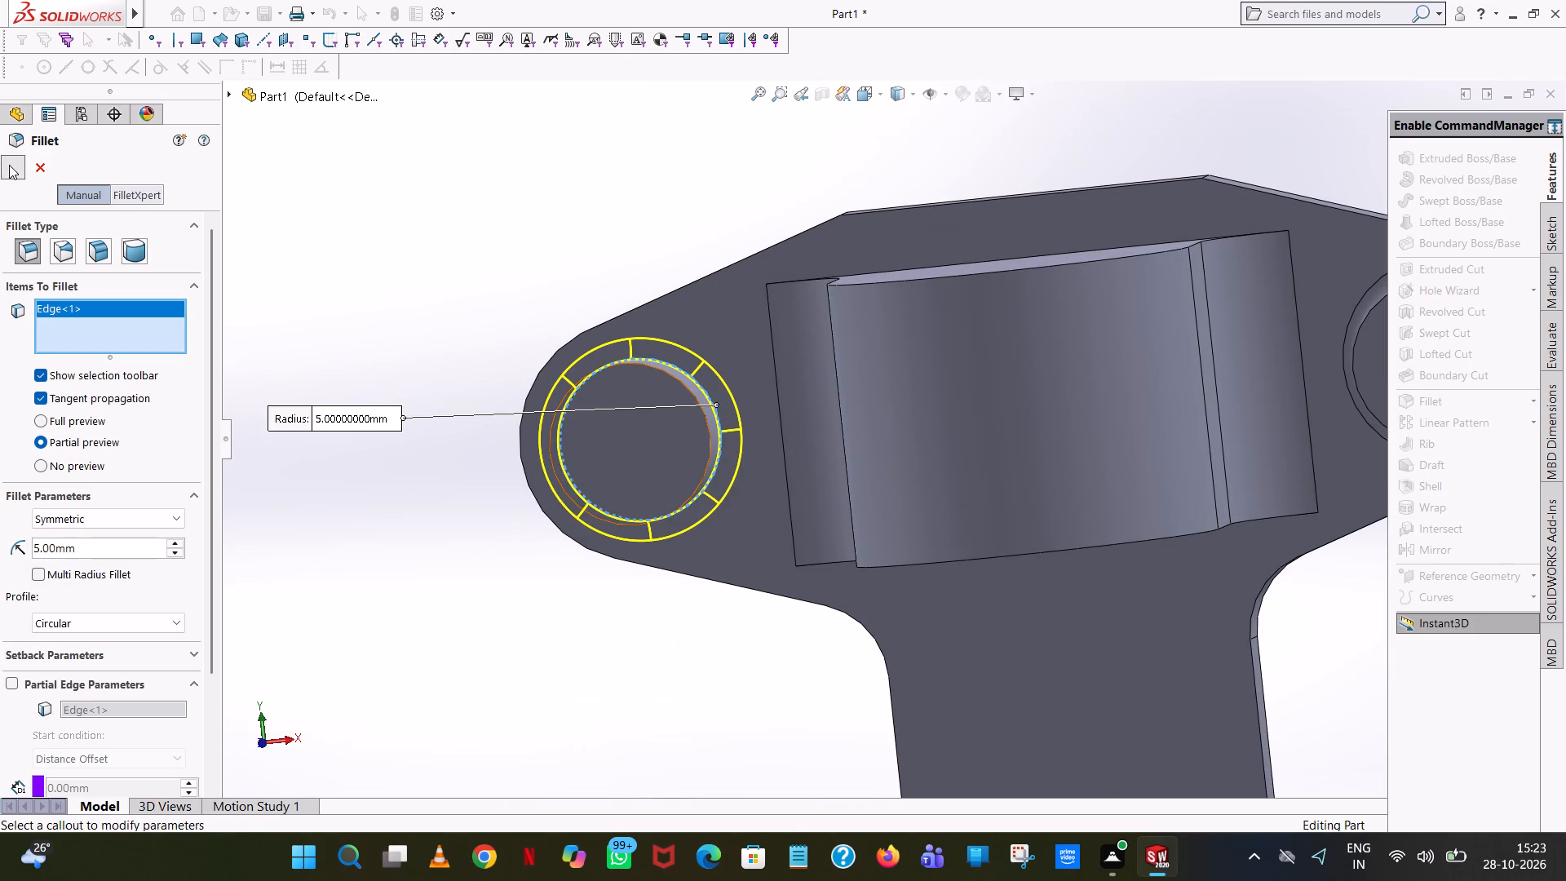
Start an extruded cut sketch on the round-ended boss's flat top face, viewed normal to the sketch plane.
scroll(603, 280, up, 4)
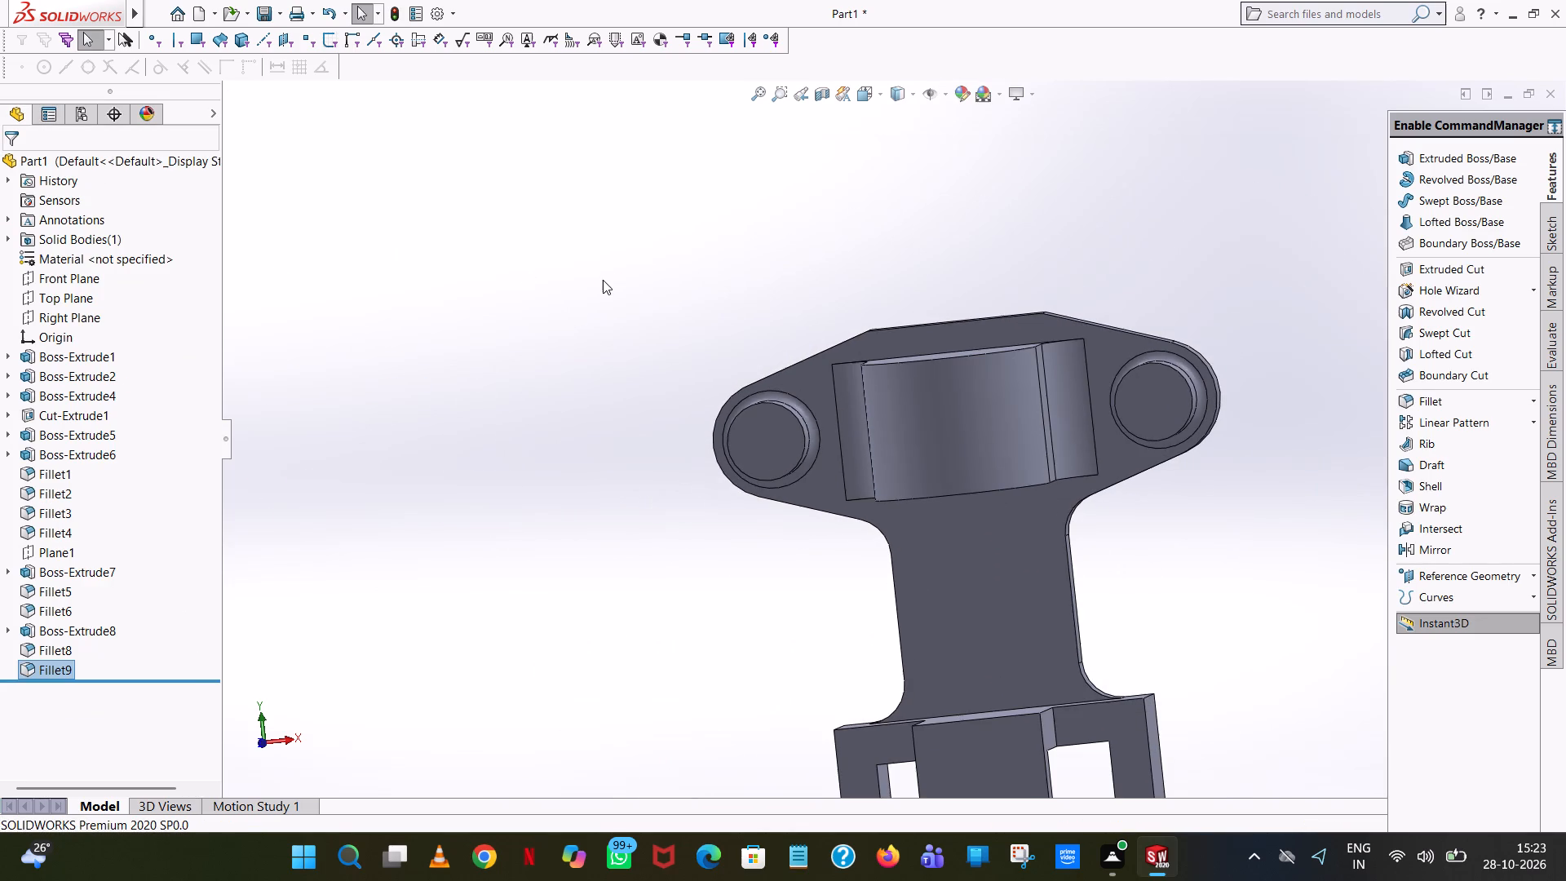
scroll(1157, 556, up, 2)
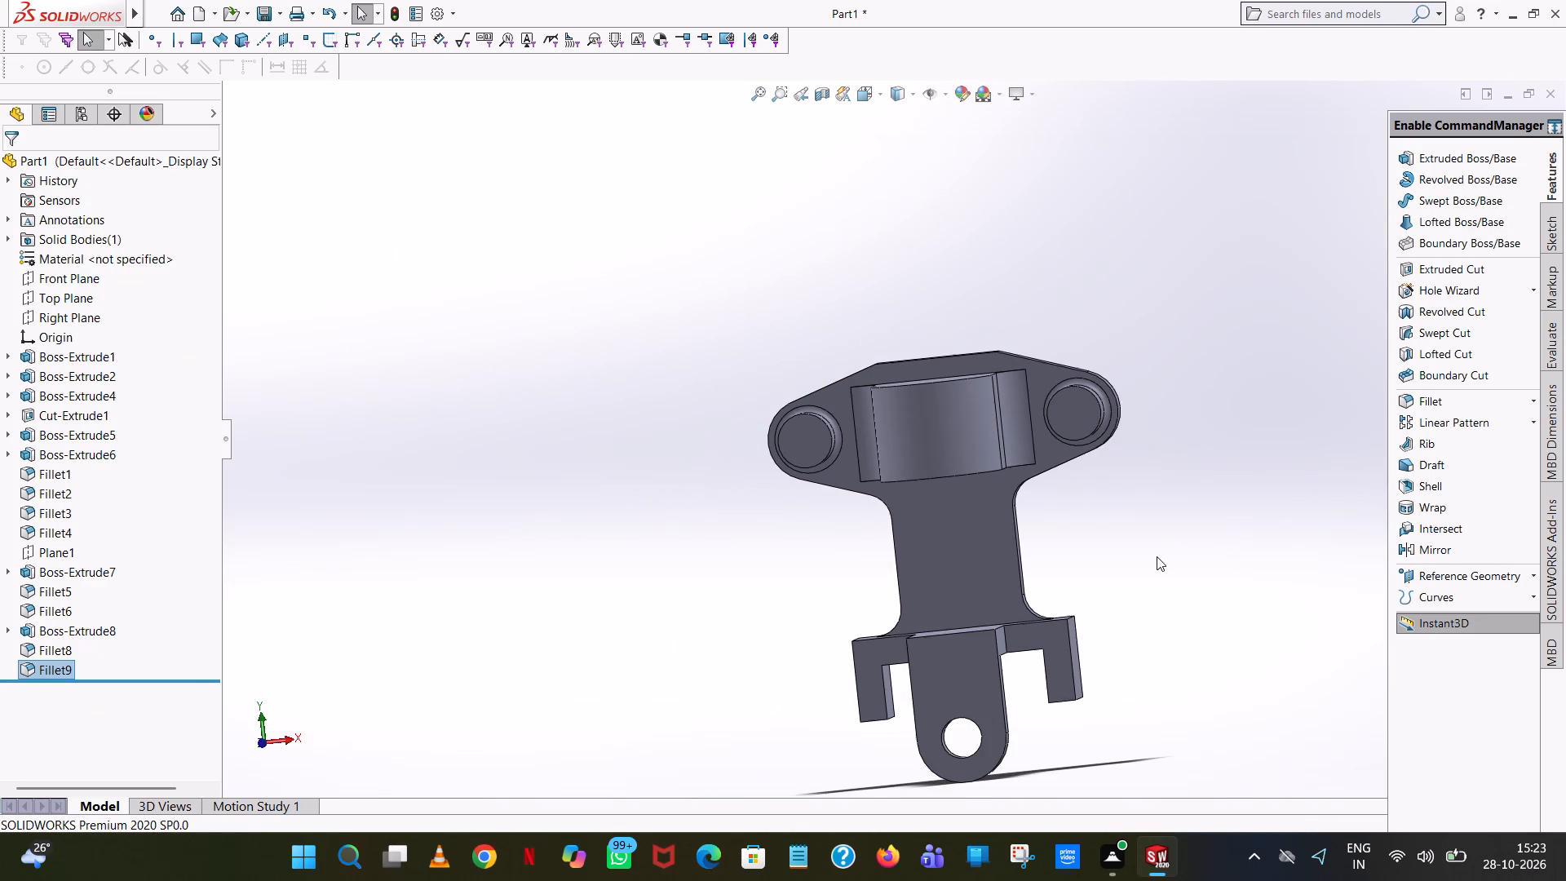
click(1490, 274)
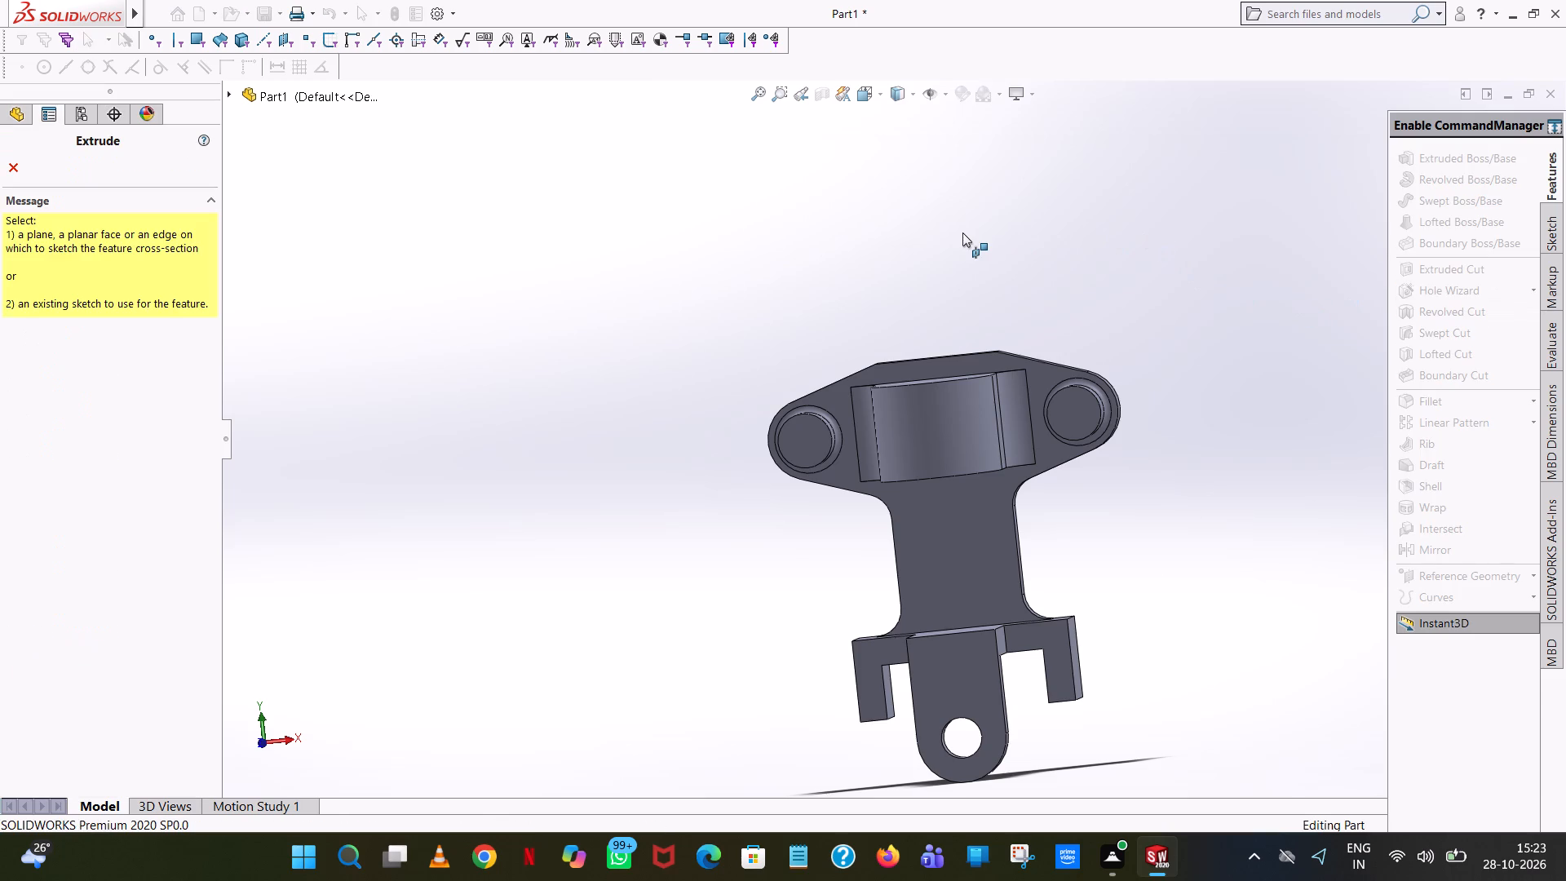
middle_drag(971, 263, 1030, 566)
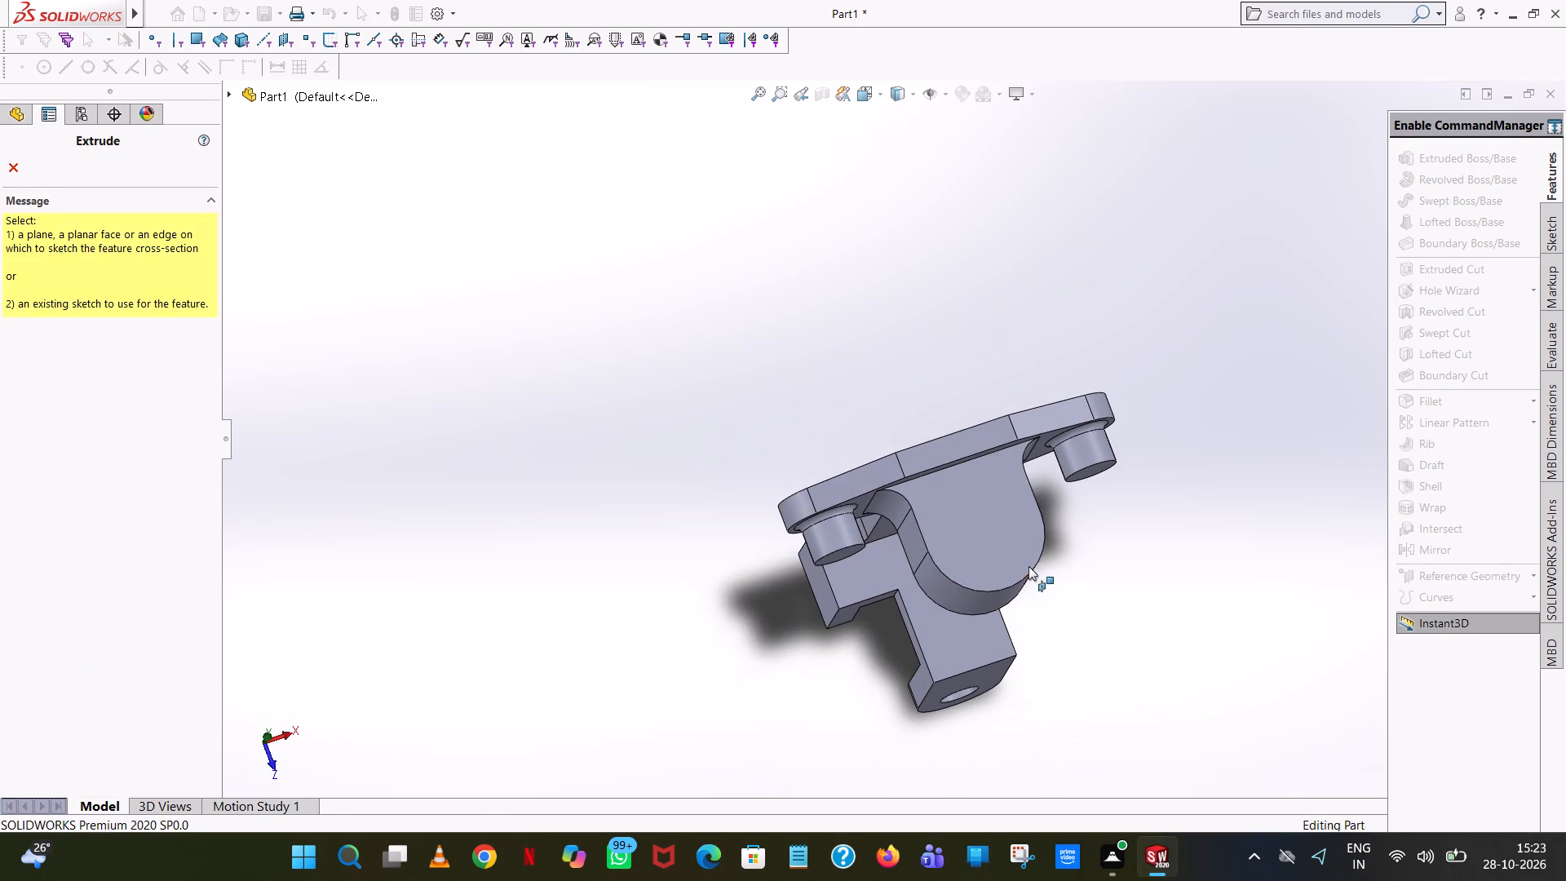
click(991, 538)
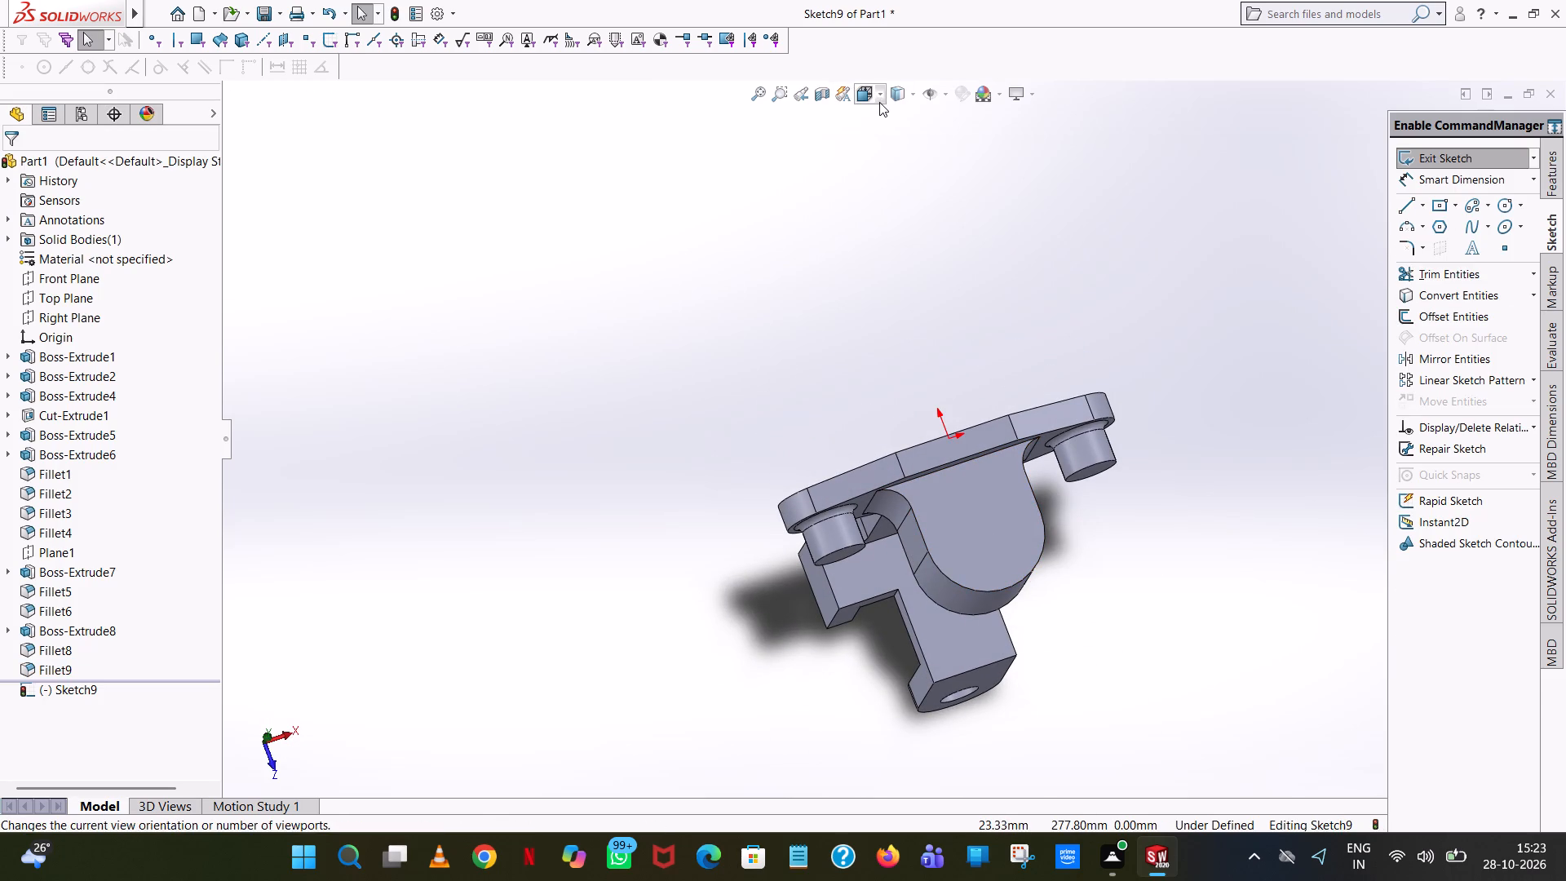
click(880, 100)
click(955, 188)
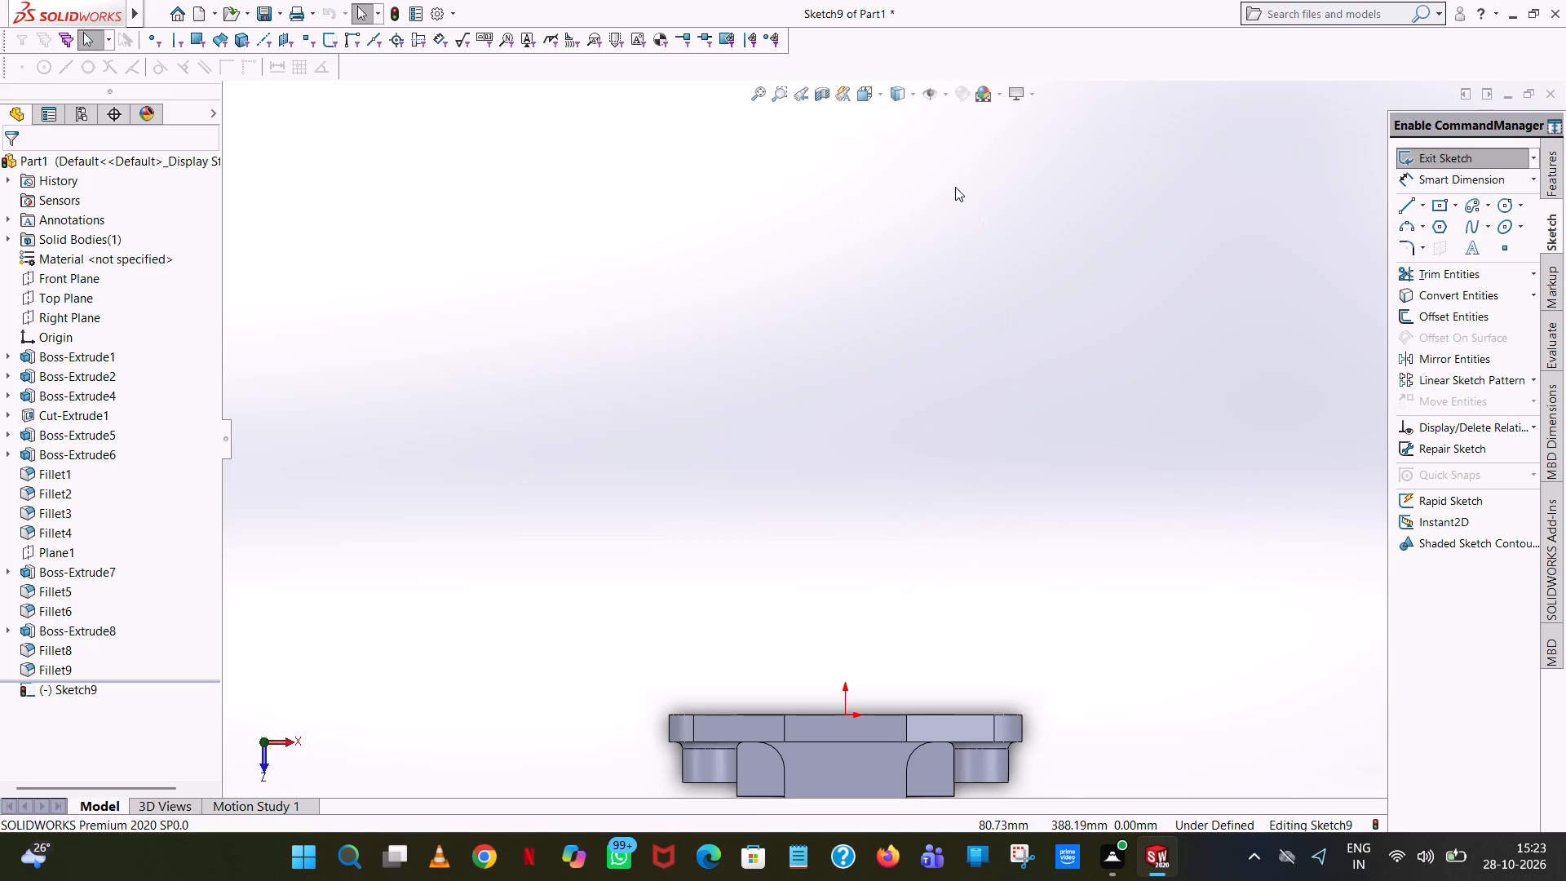
scroll(940, 433, up, 4)
scroll(907, 560, down, 2)
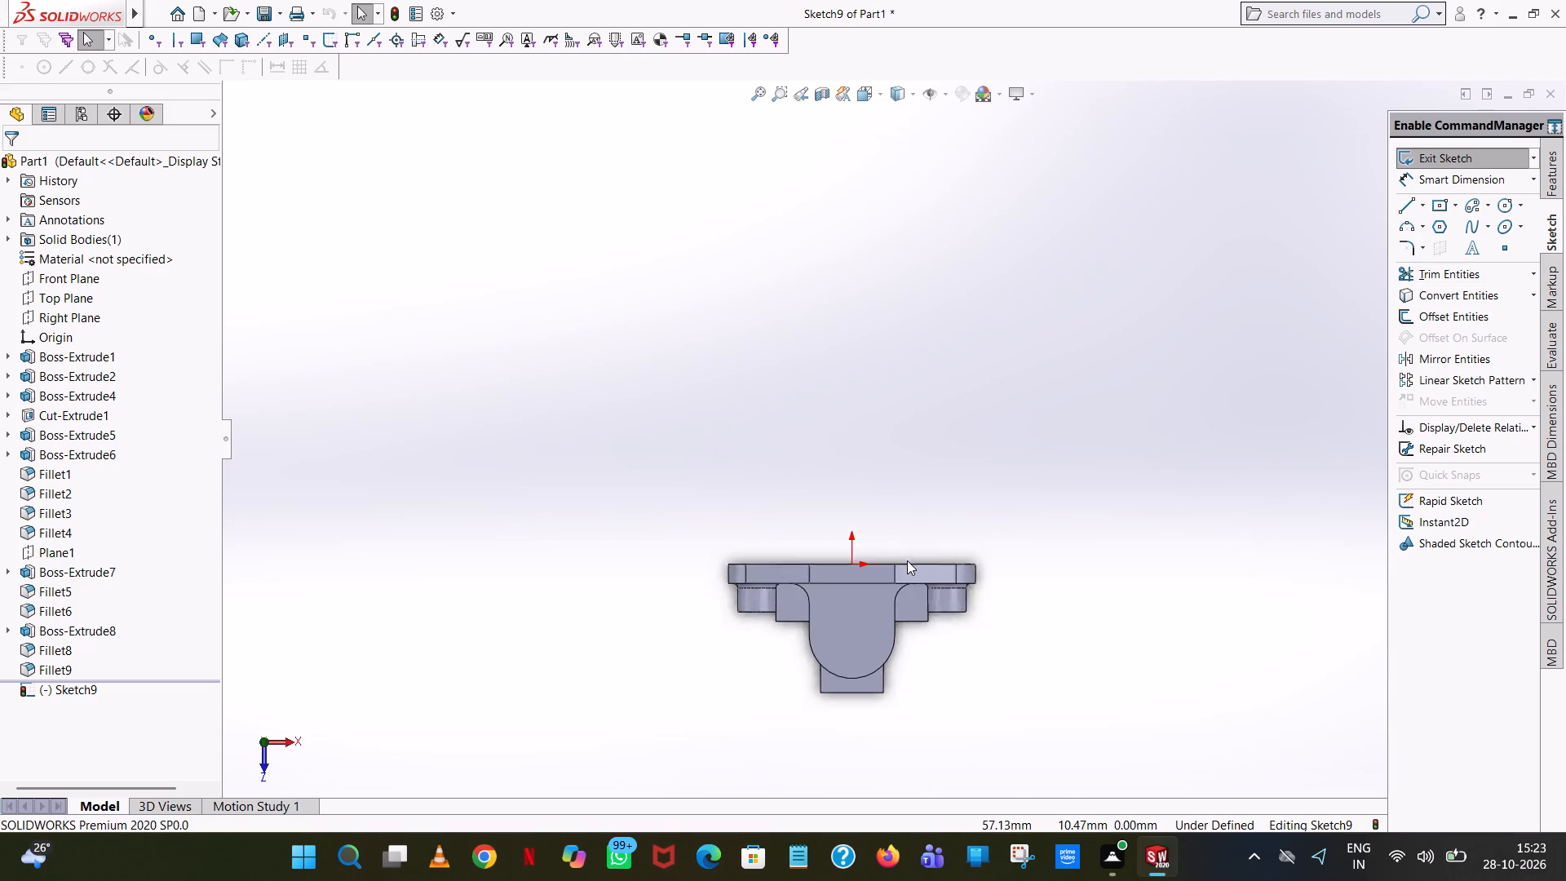
Sketch a circle of 25 mm radius concentric with the rounded end of the boss's top face.
scroll(907, 560, down, 5)
scroll(799, 733, up, 4)
scroll(831, 657, down, 7)
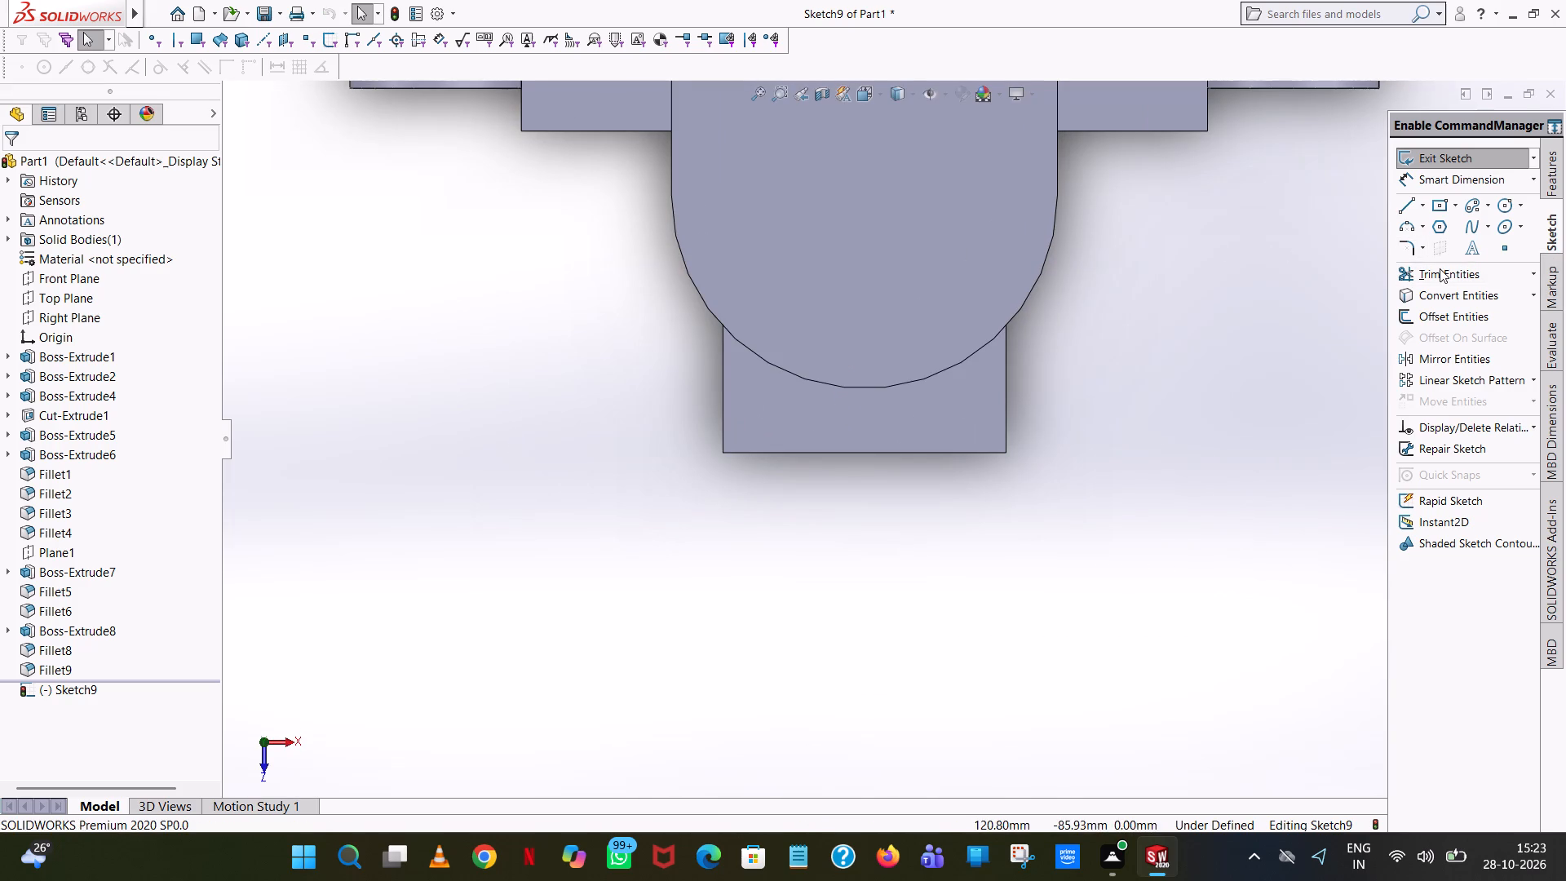
click(1502, 210)
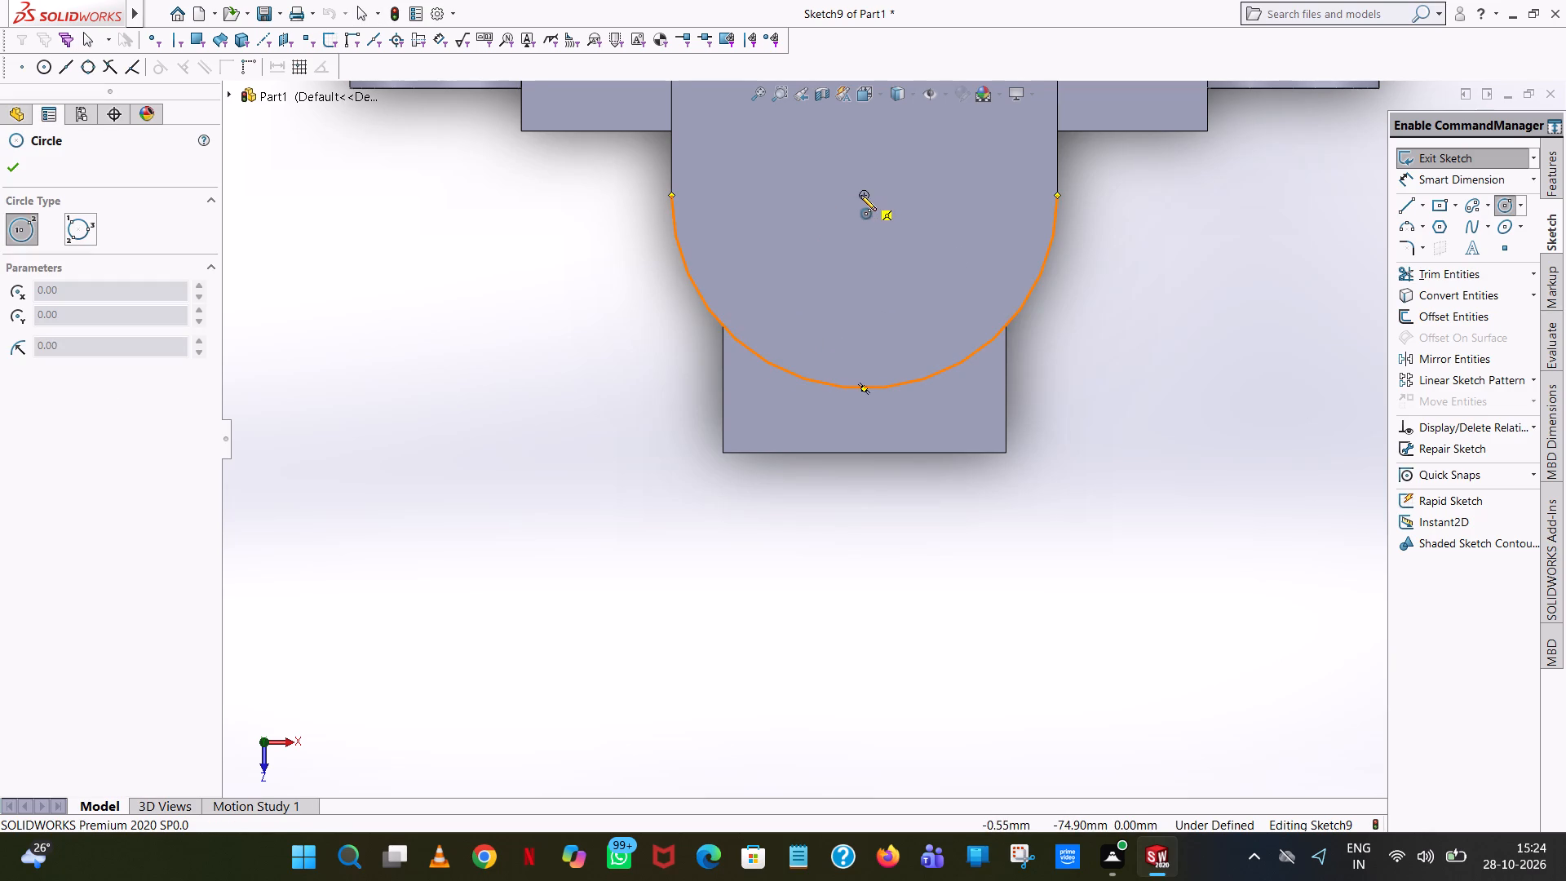
click(862, 195)
click(961, 244)
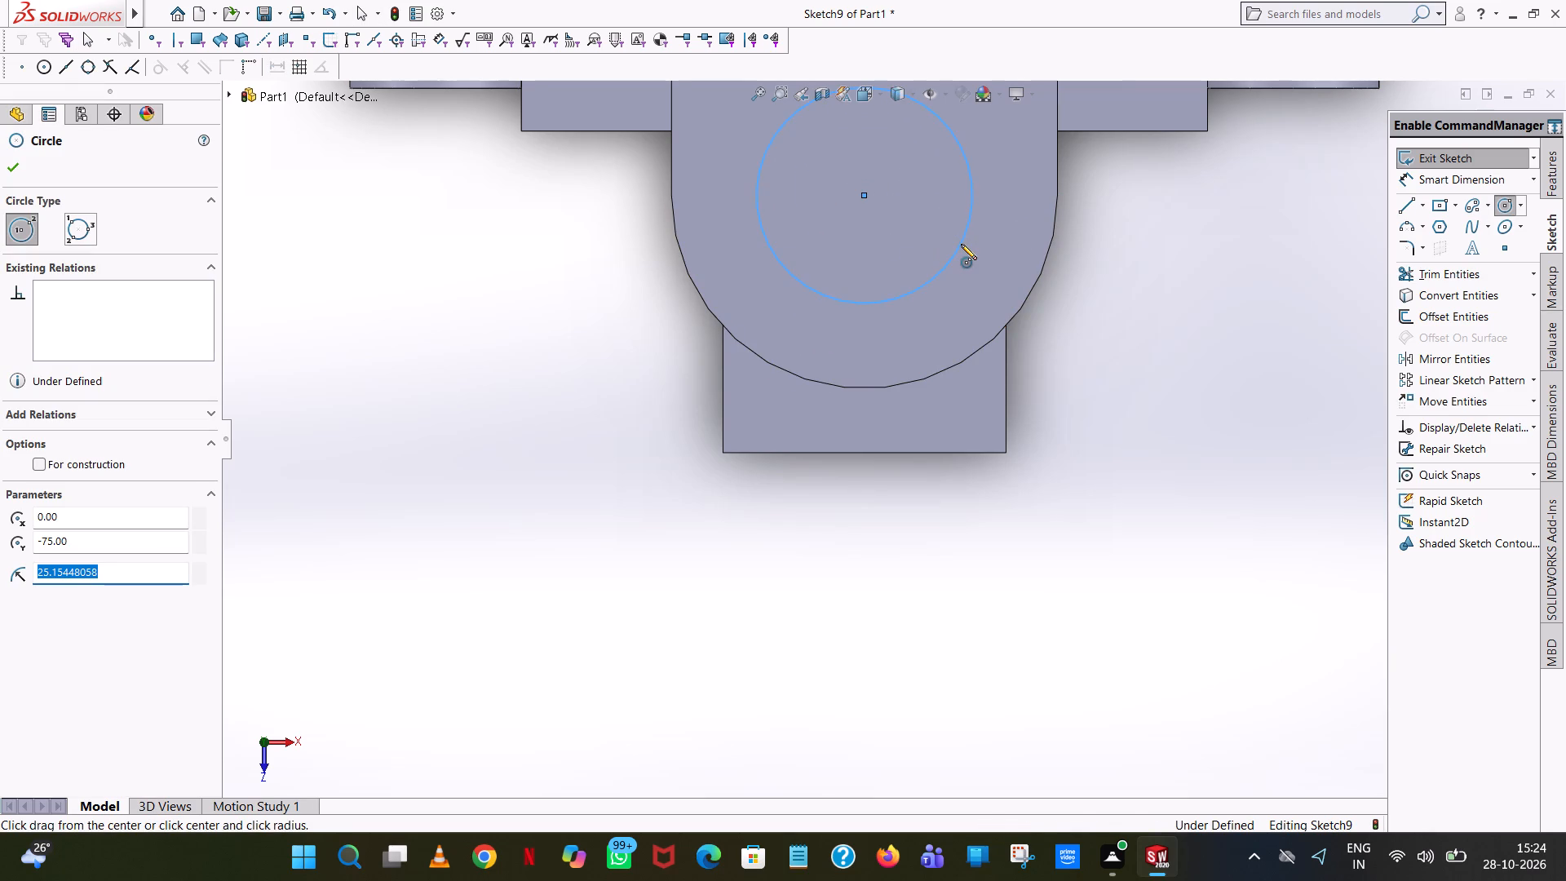
text(25)
key(Return)
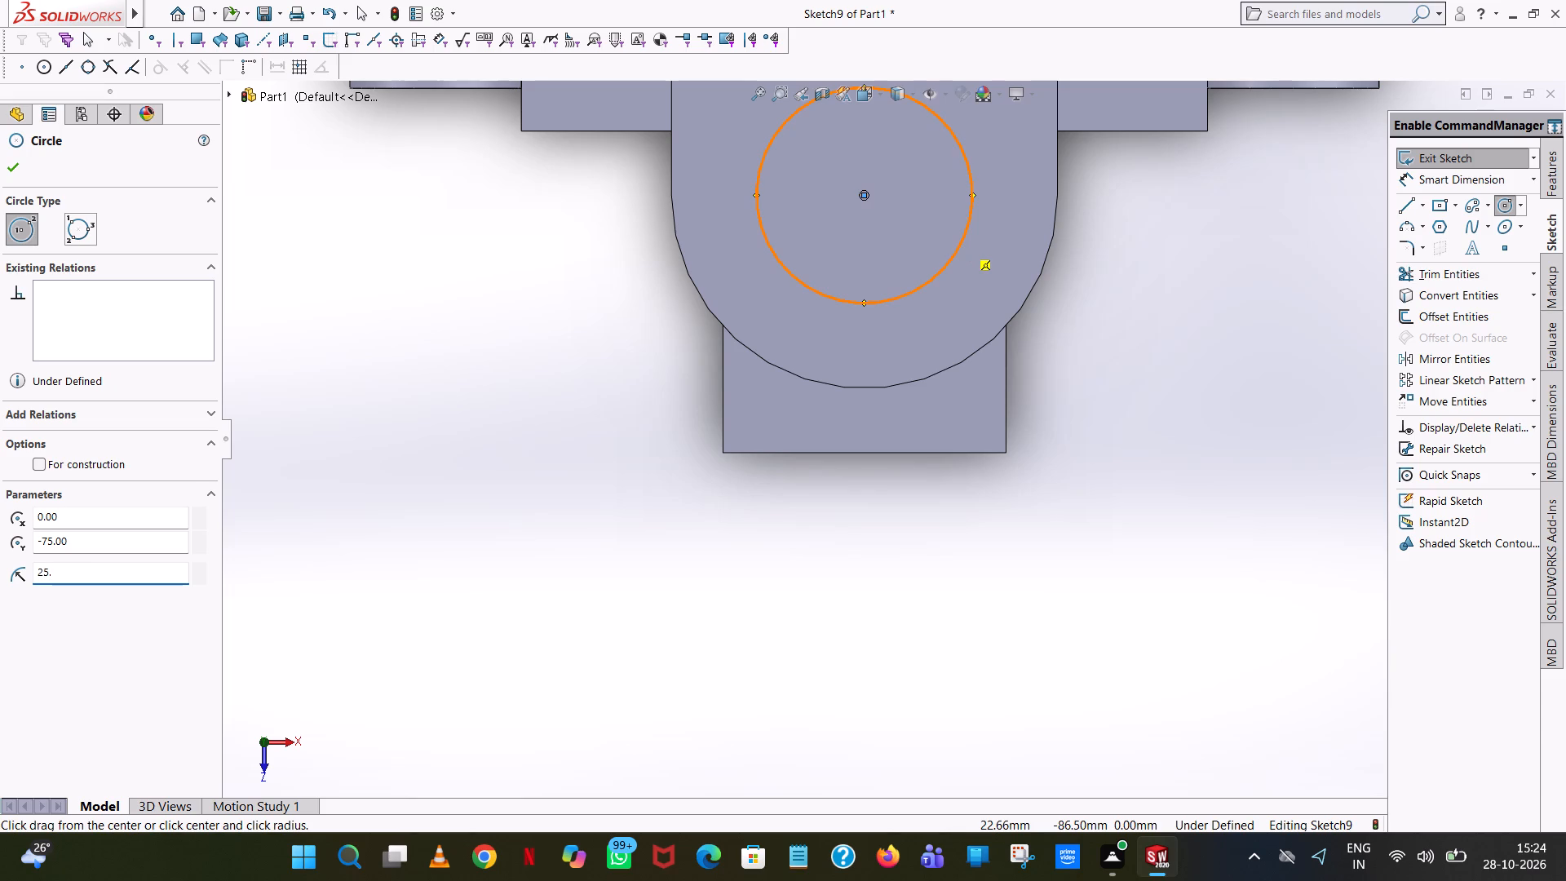
right_click(962, 245)
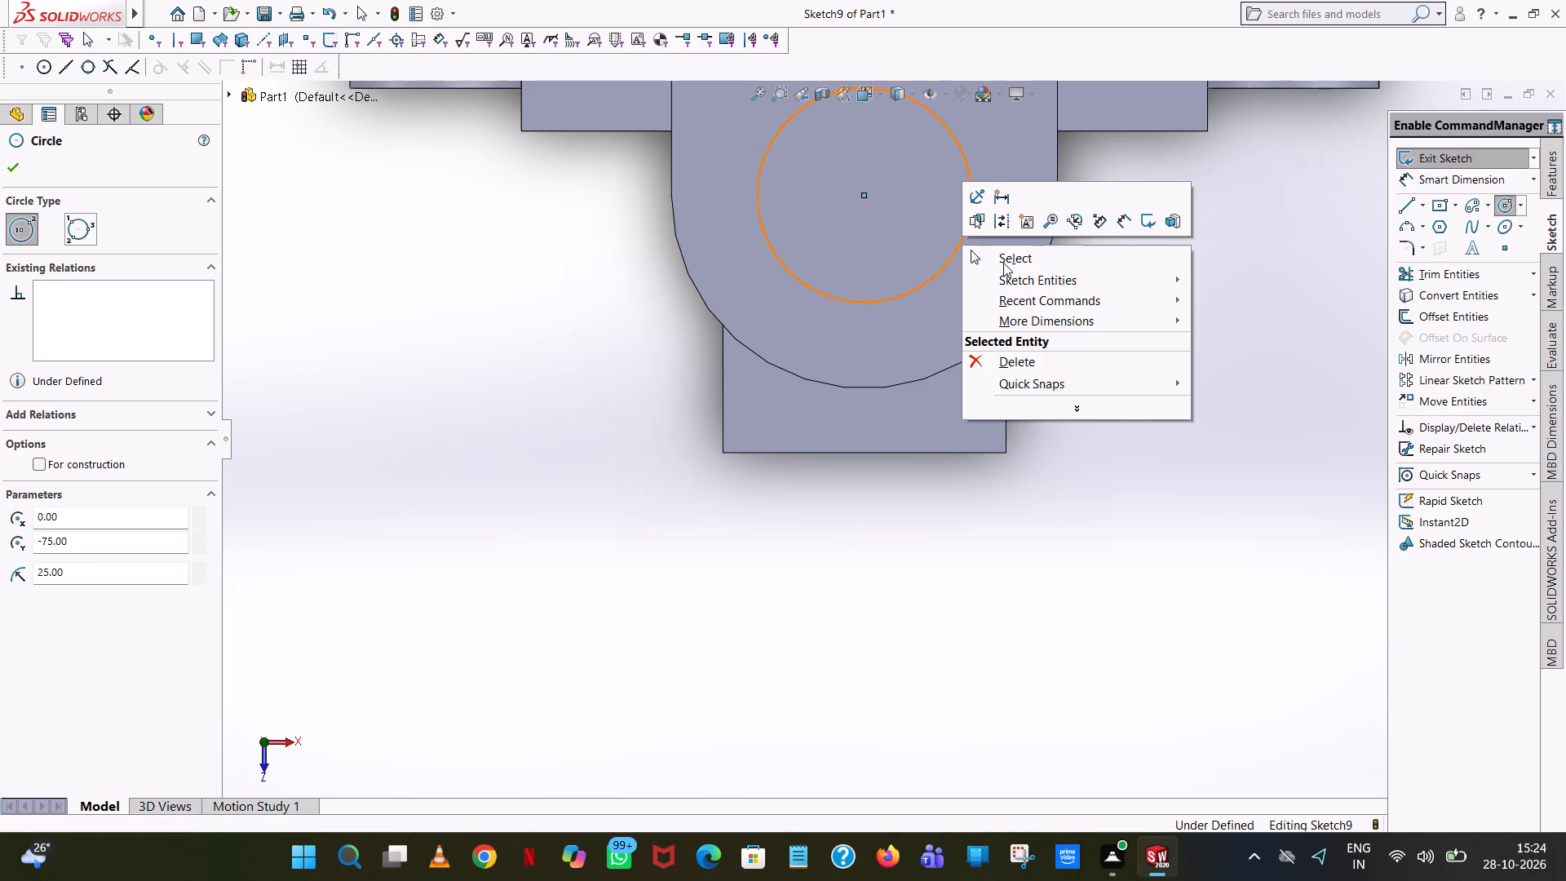
click(1004, 260)
click(1367, 242)
Dimension the circle on the boss's top face with a 50 mm diameter.
click(1464, 174)
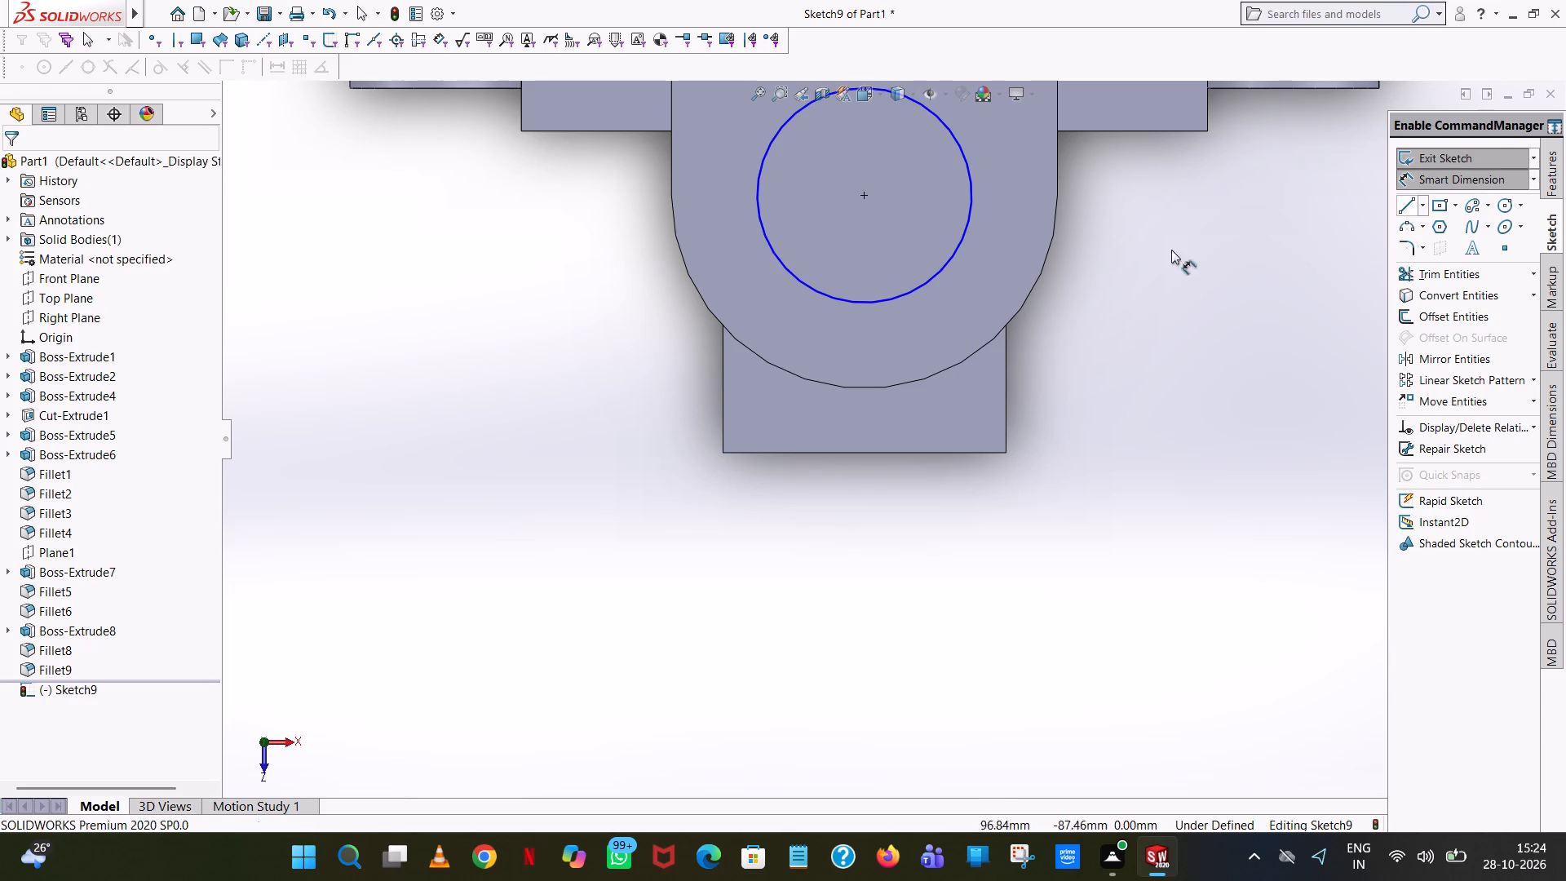
click(973, 185)
click(1249, 258)
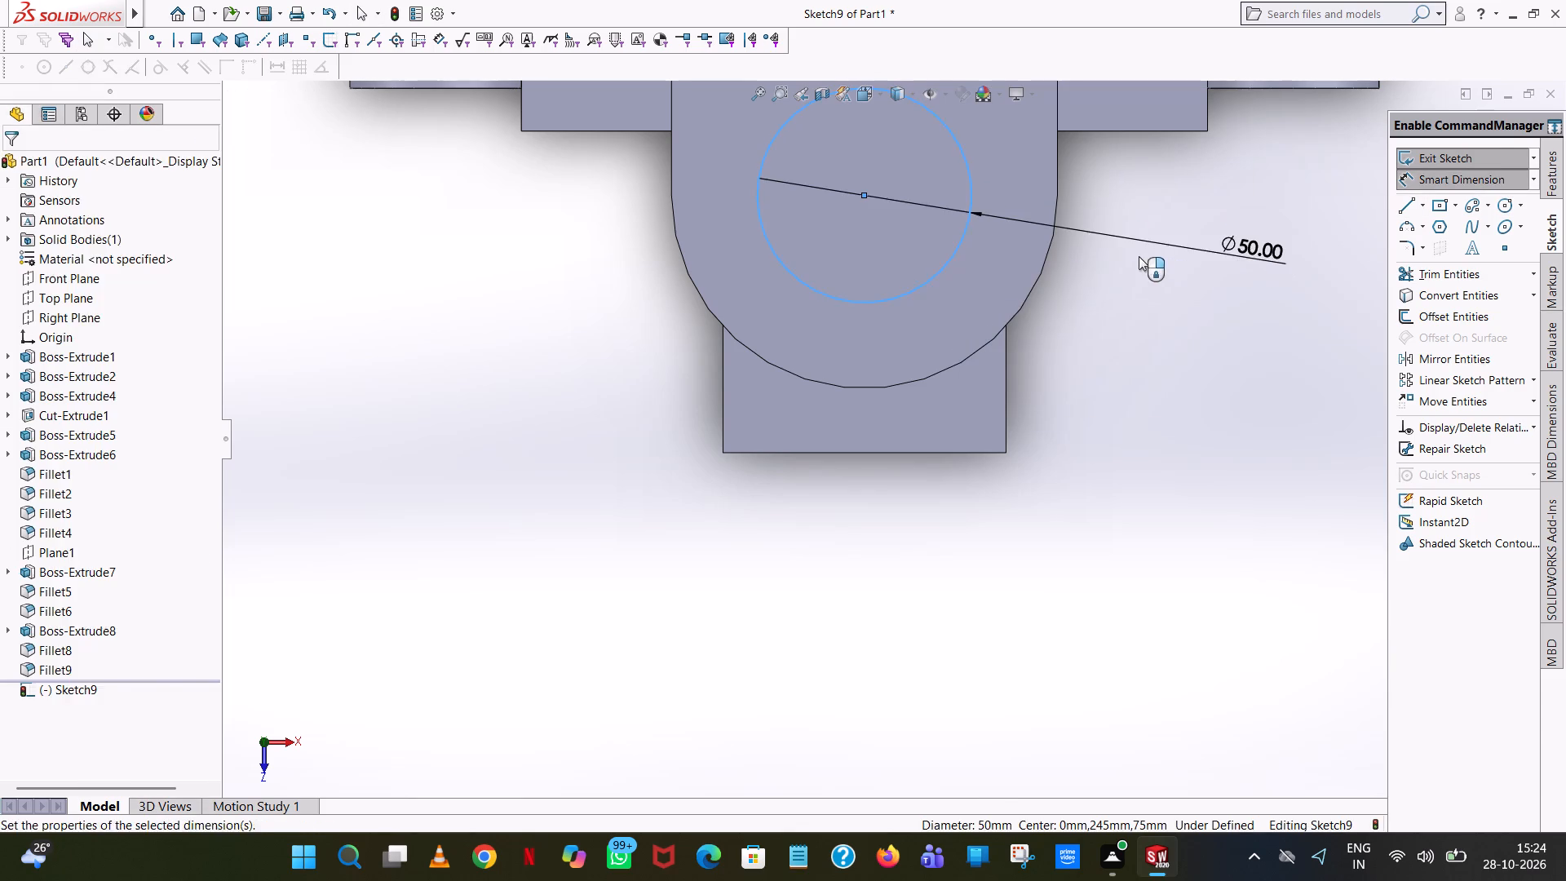
click(1174, 231)
click(1148, 210)
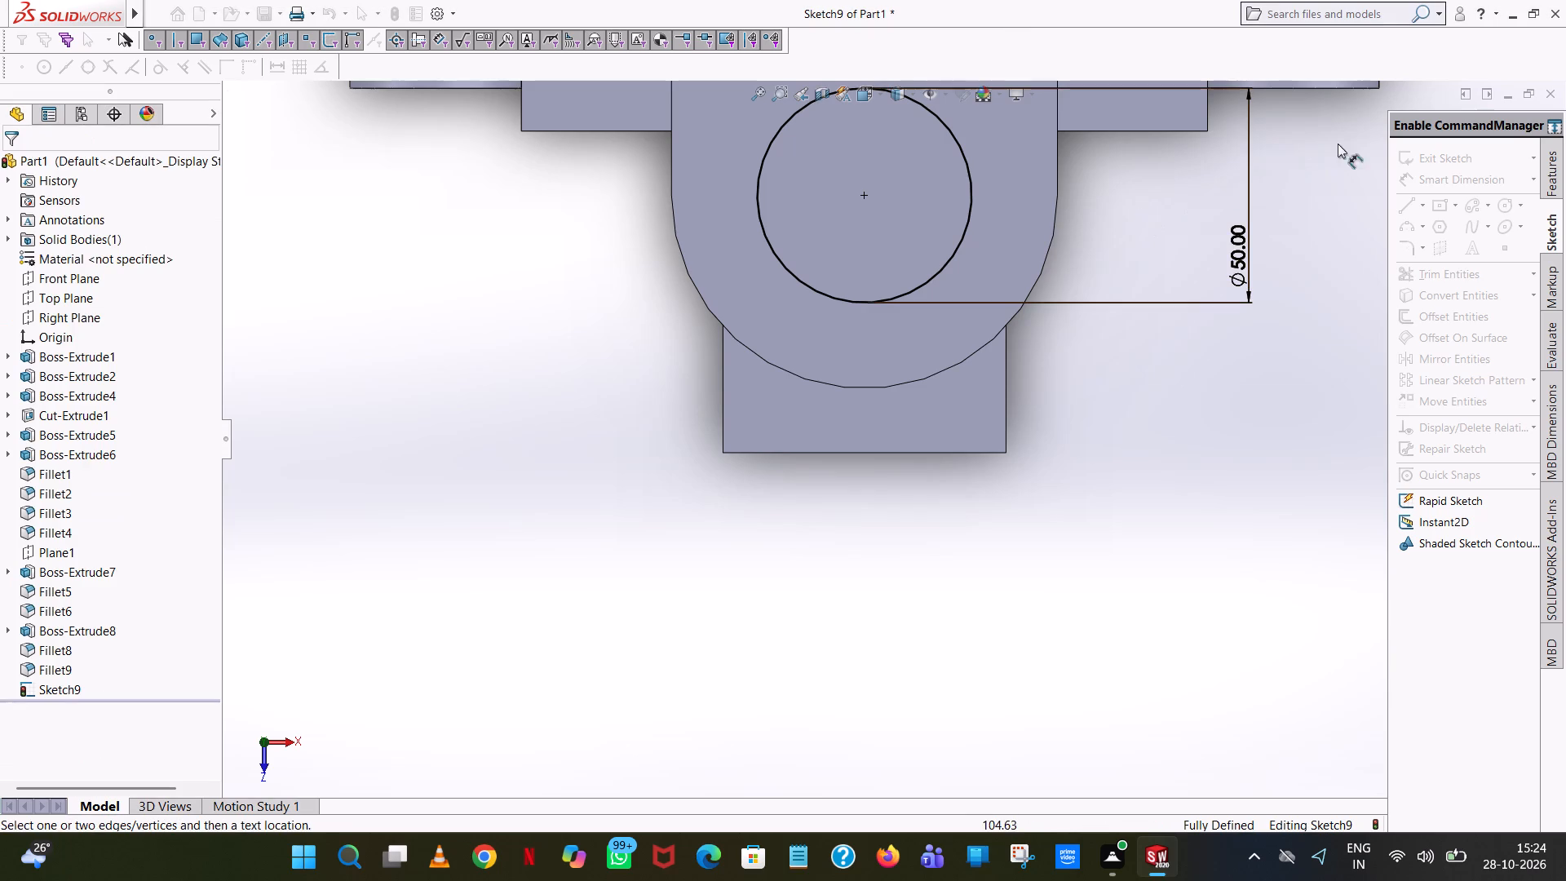
Cut-extrude the 50 mm circle downward through the round-ended boss with a blind depth of 82 mm.
click(1554, 176)
click(1462, 263)
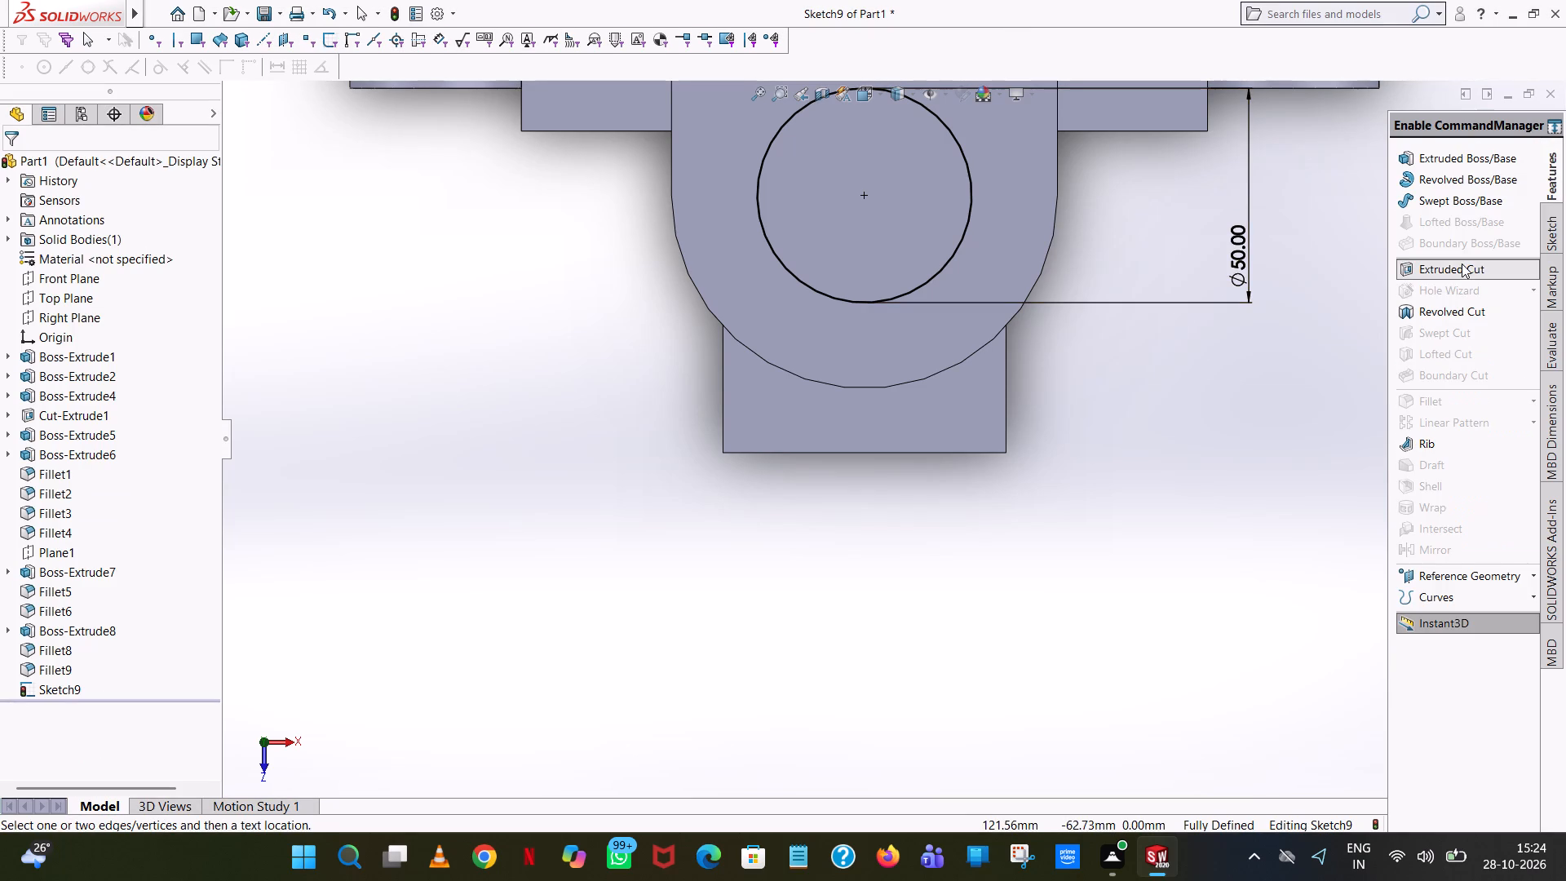
middle_drag(1147, 318, 1173, 57)
scroll(1140, 305, up, 1)
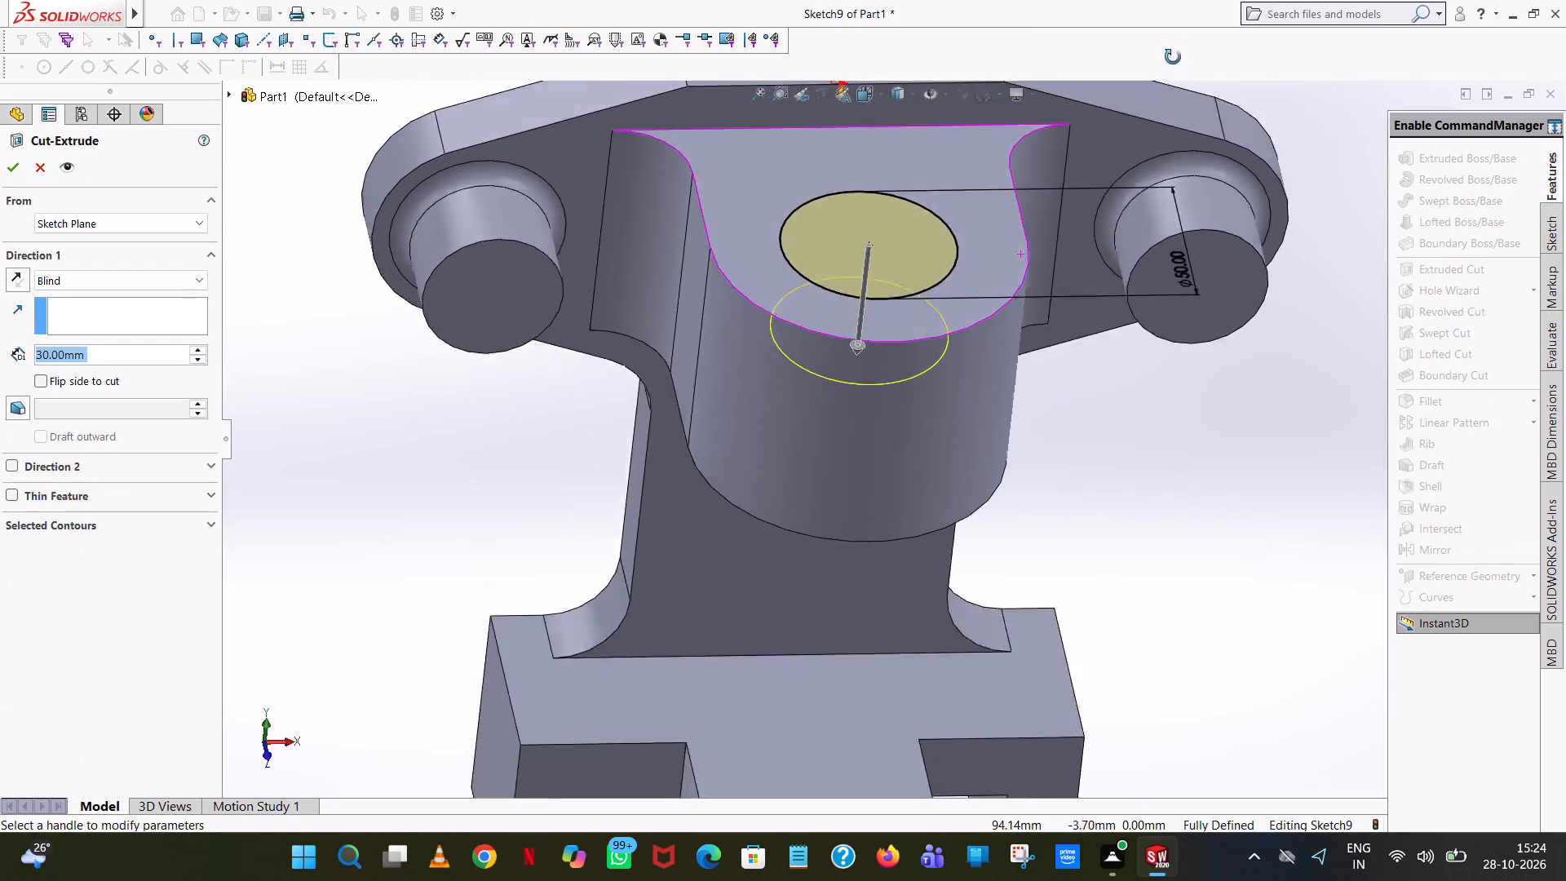
middle_drag(1173, 57, 1184, 0)
scroll(1180, 7, up, 1)
drag(850, 370, 772, 511)
click(5, 172)
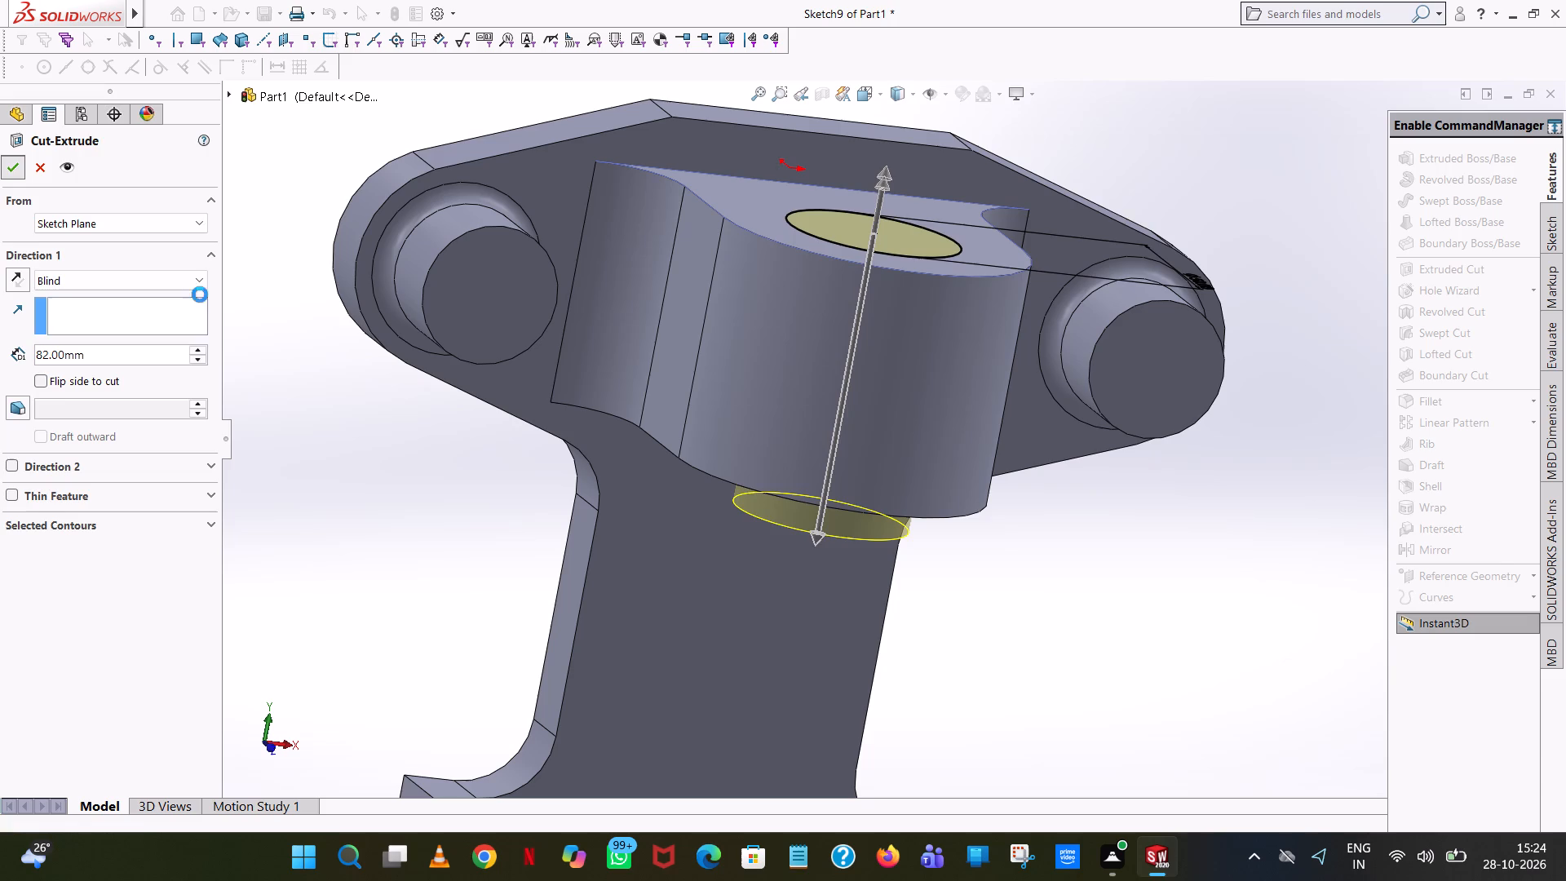
click(352, 478)
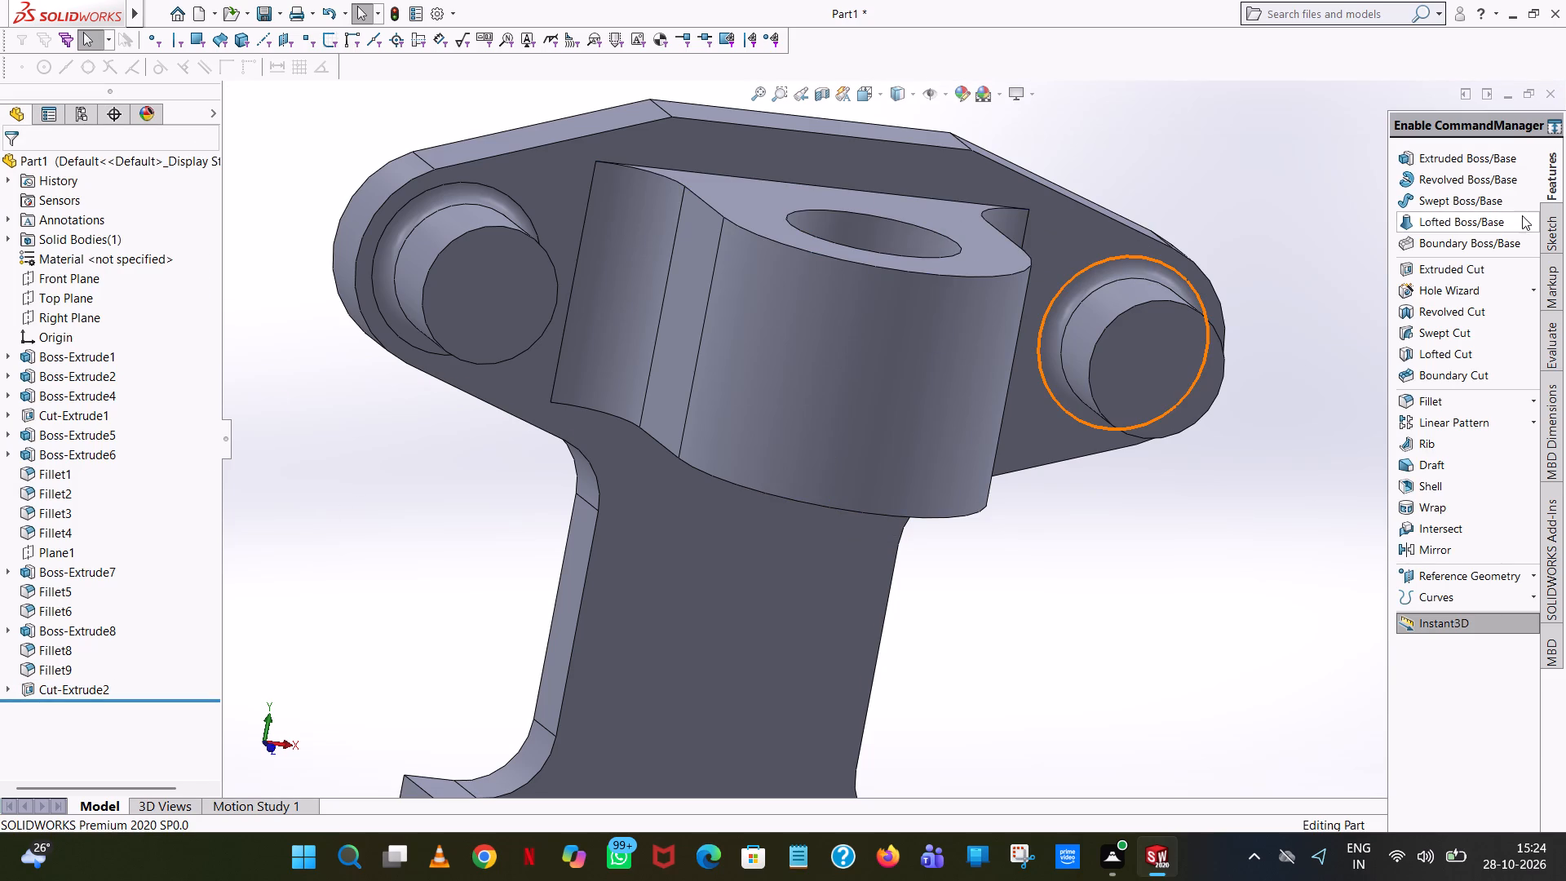
Start an extruded cut sketch on the left cylindrical boss's flat end face, viewed normal to the sketch plane.
click(1441, 263)
click(539, 279)
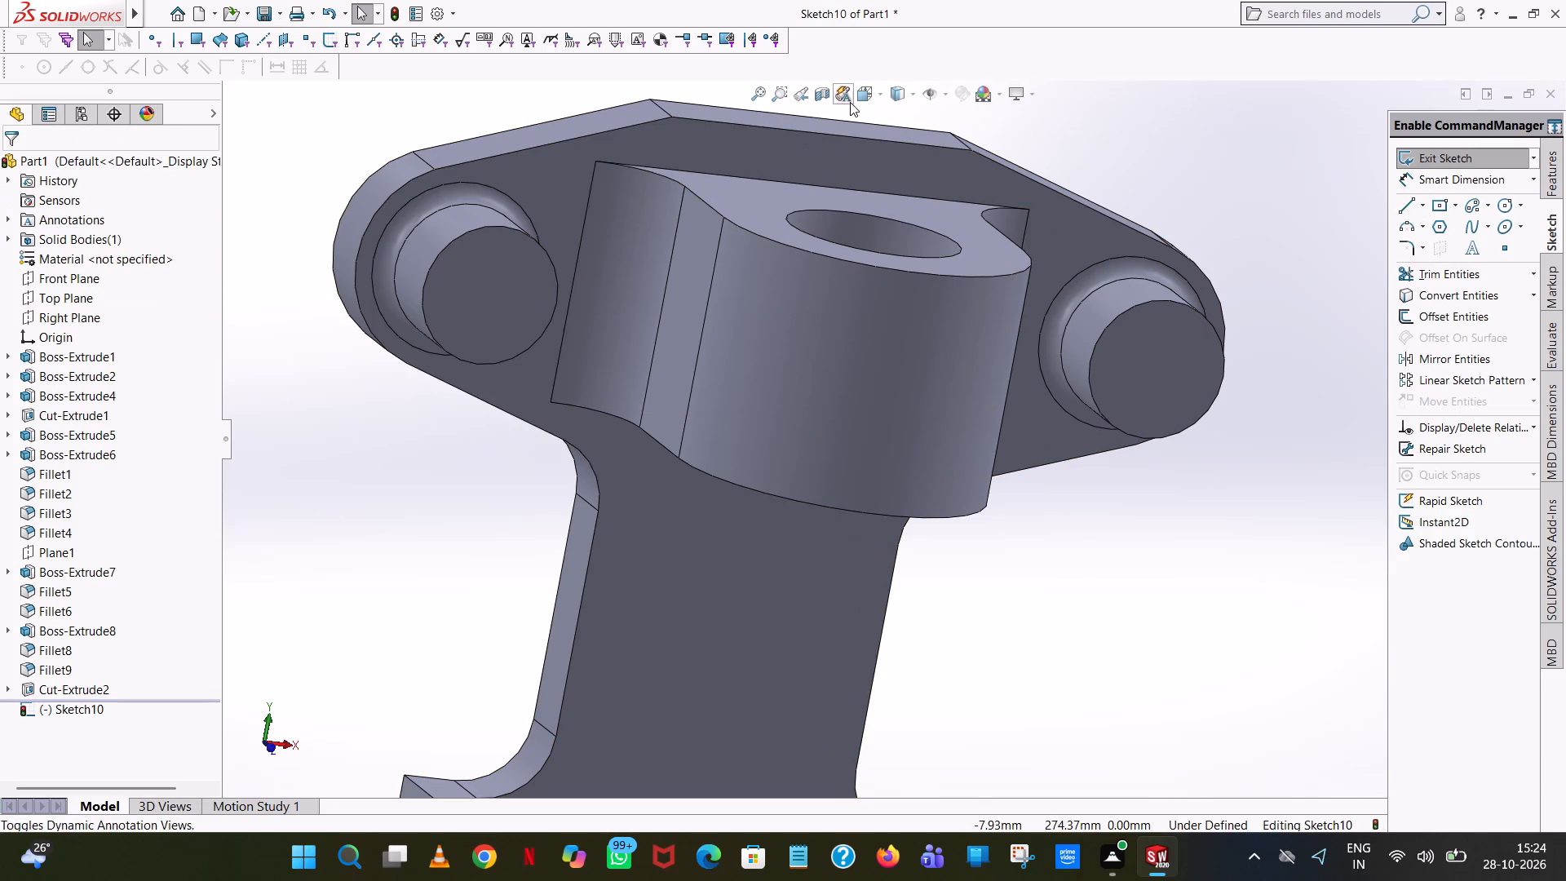
scroll(842, 184, up, 5)
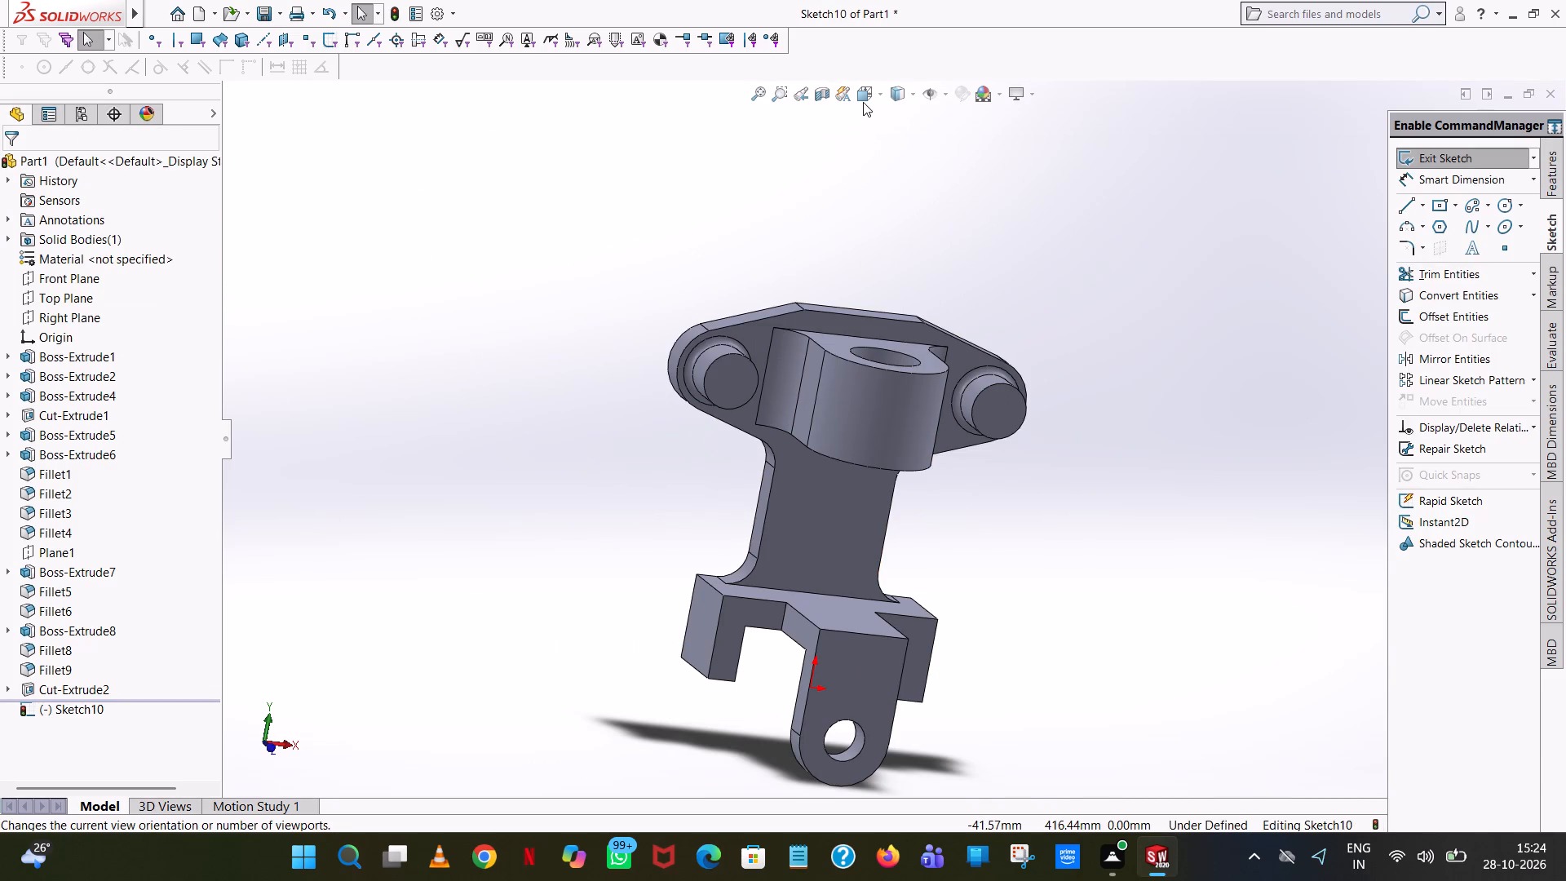
click(882, 93)
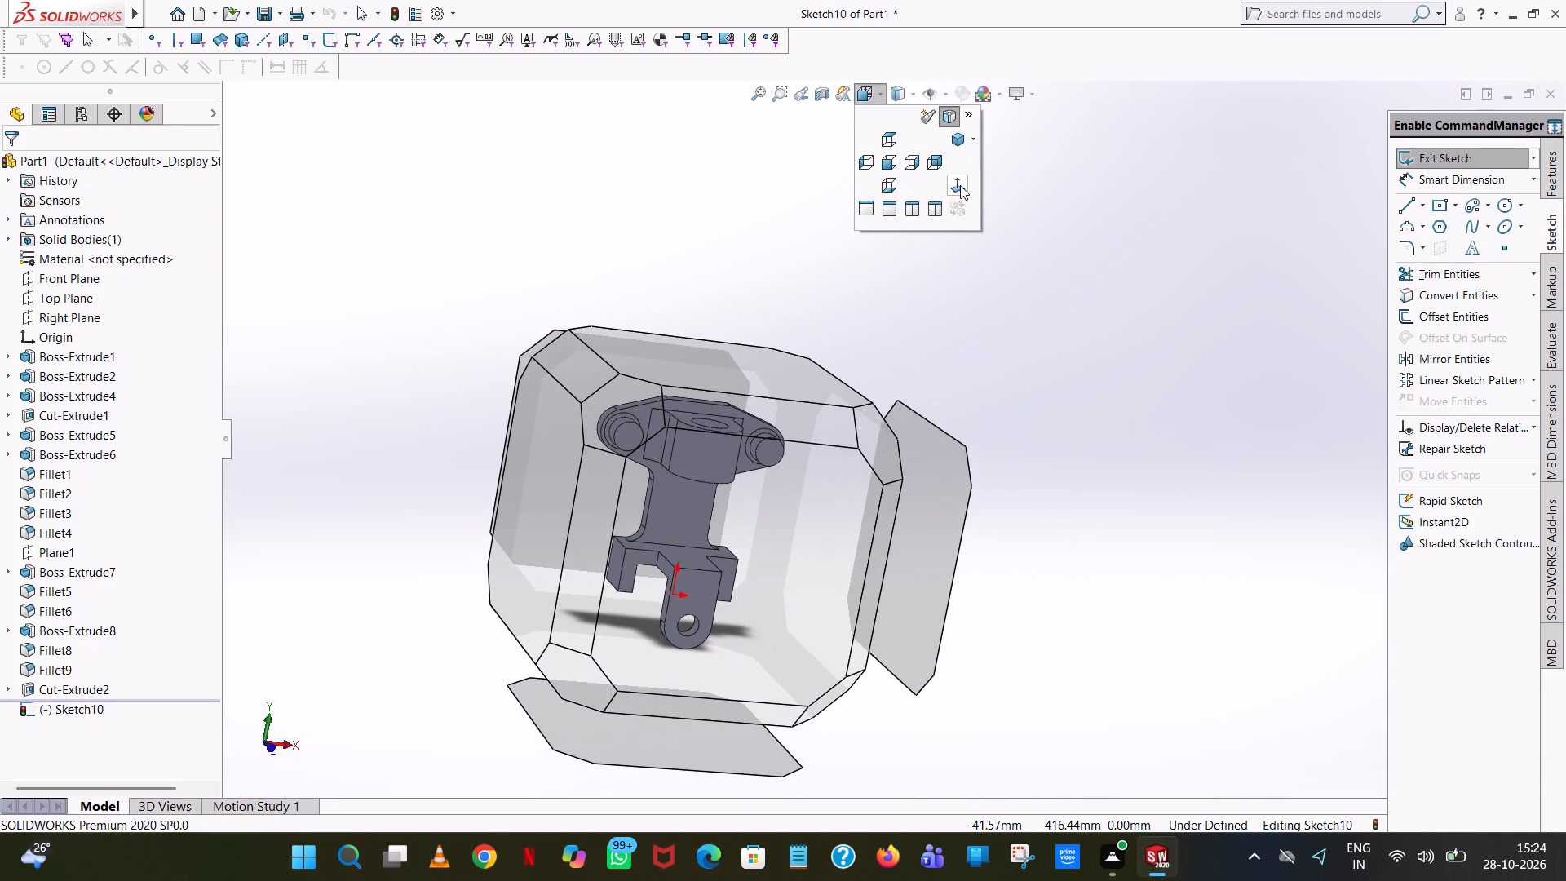
click(960, 185)
Sketch a circle of 10 mm radius centred on the right cylindrical boss's end face.
click(1503, 208)
scroll(1178, 197, up, 1)
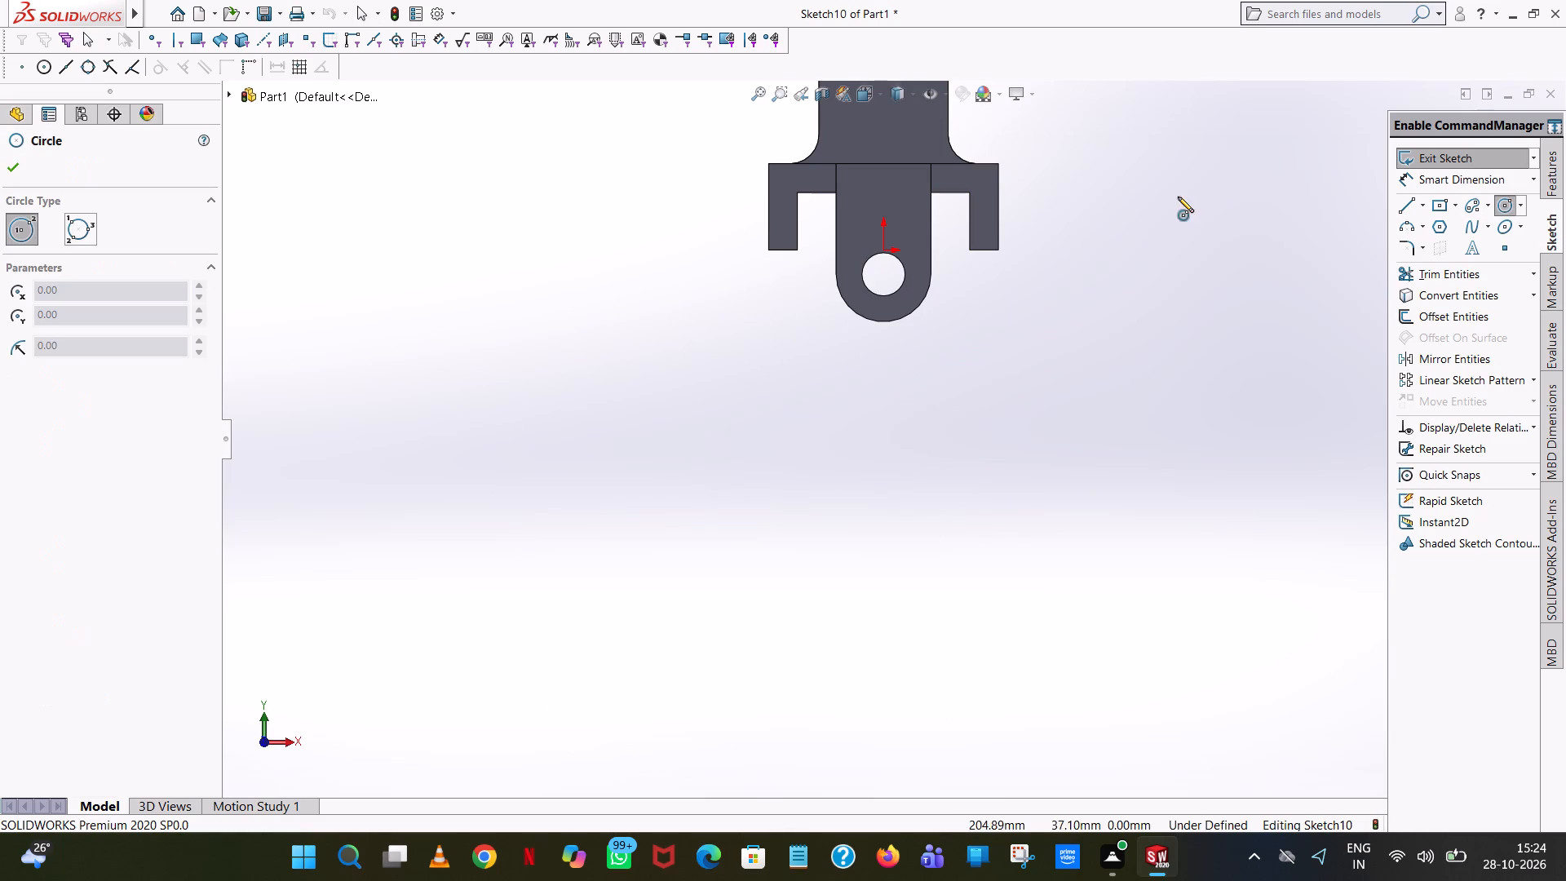
scroll(1178, 197, up, 3)
scroll(993, 191, down, 6)
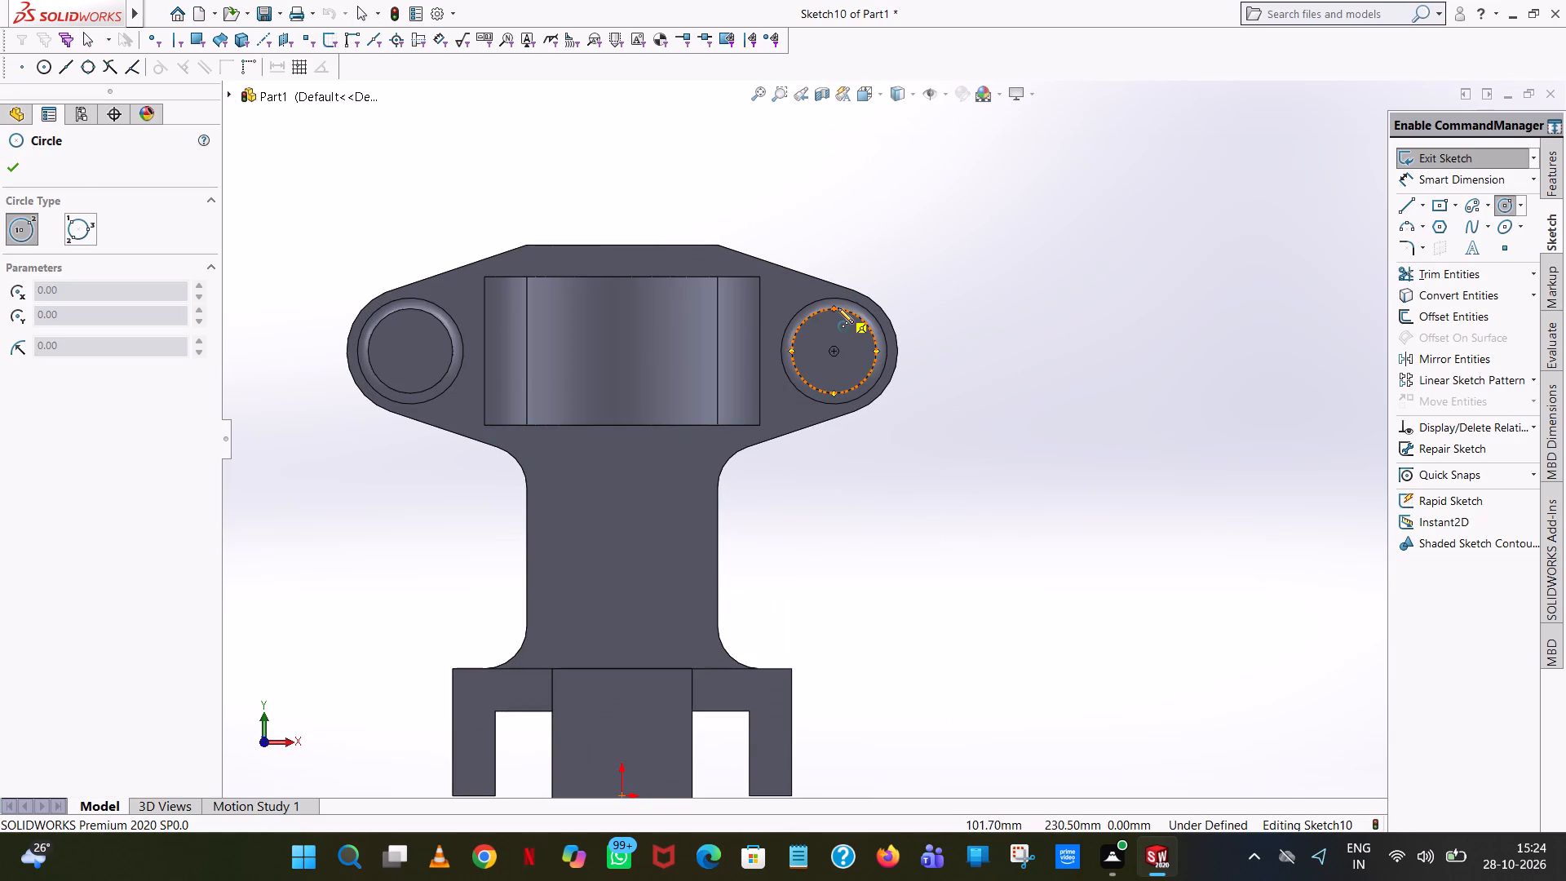
scroll(838, 308, down, 4)
click(844, 433)
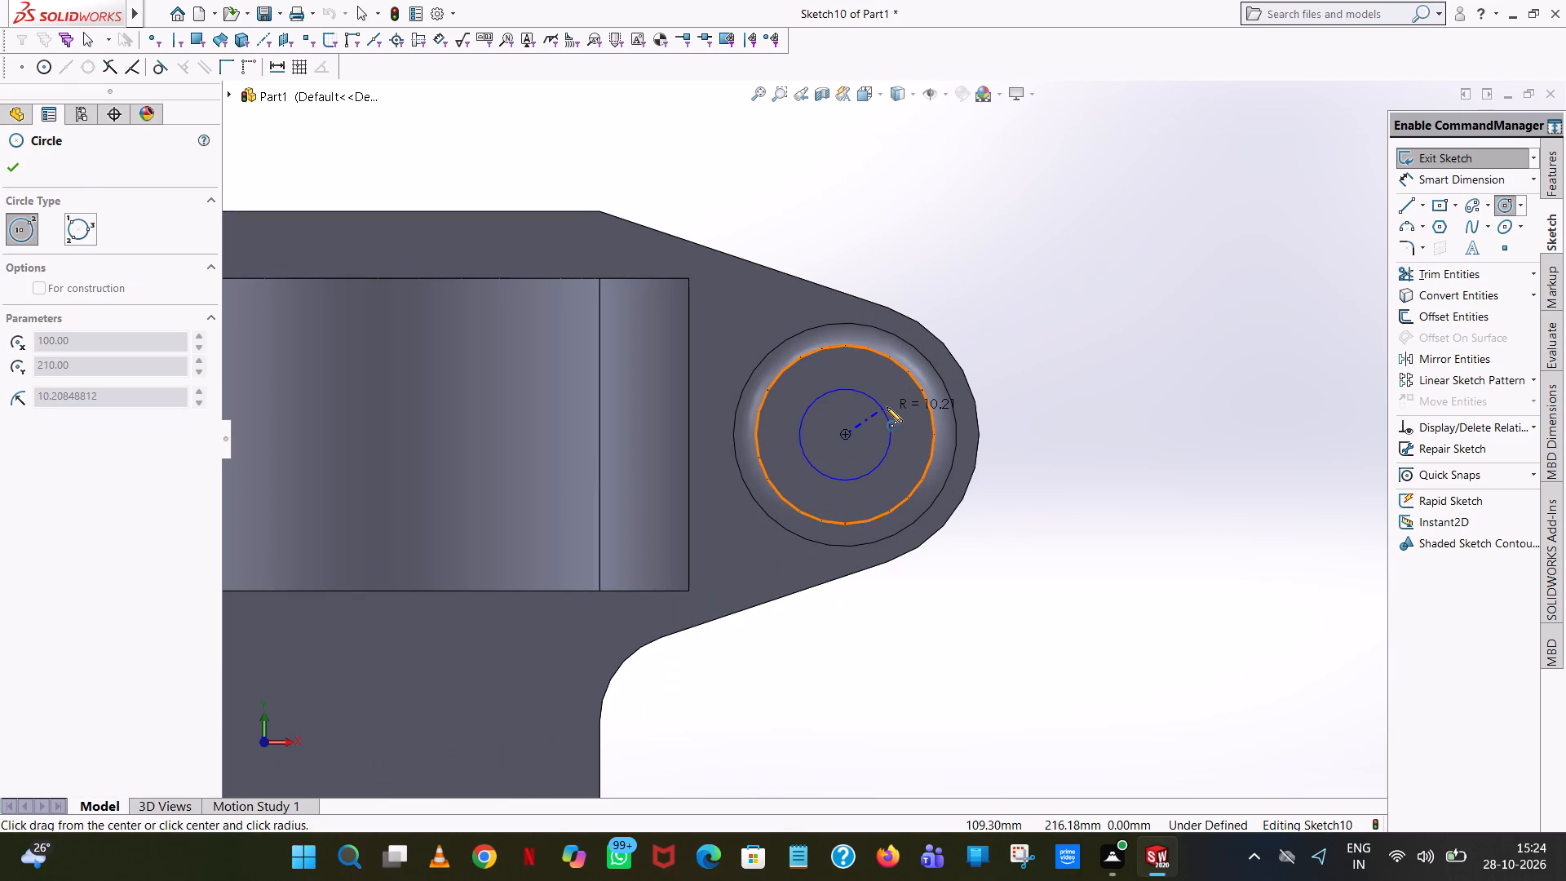
click(887, 407)
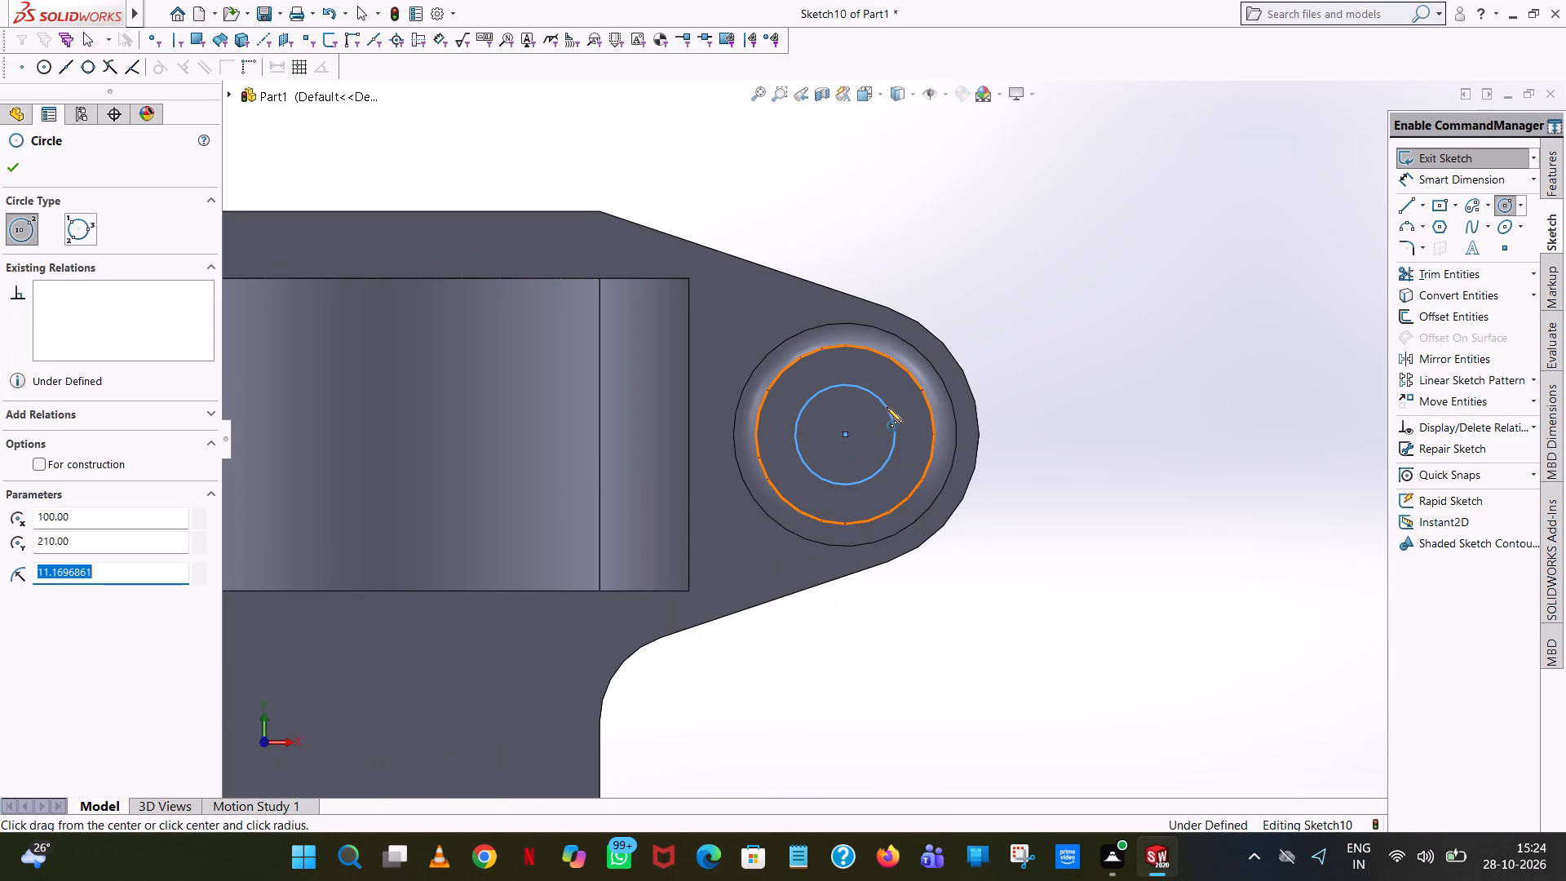
text(10)
key(Return)
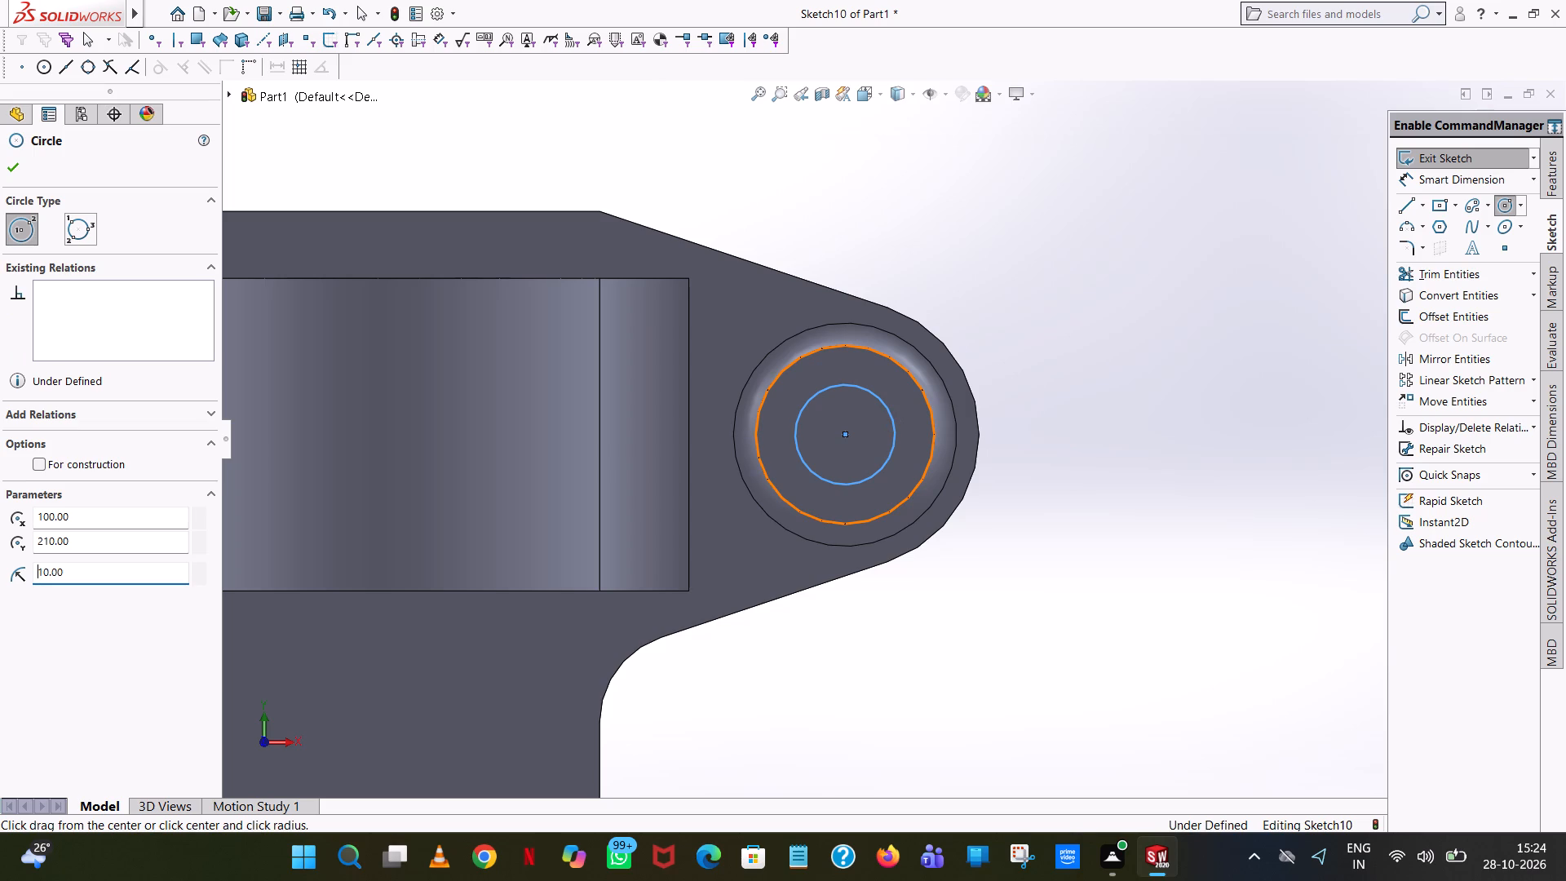
click(7, 166)
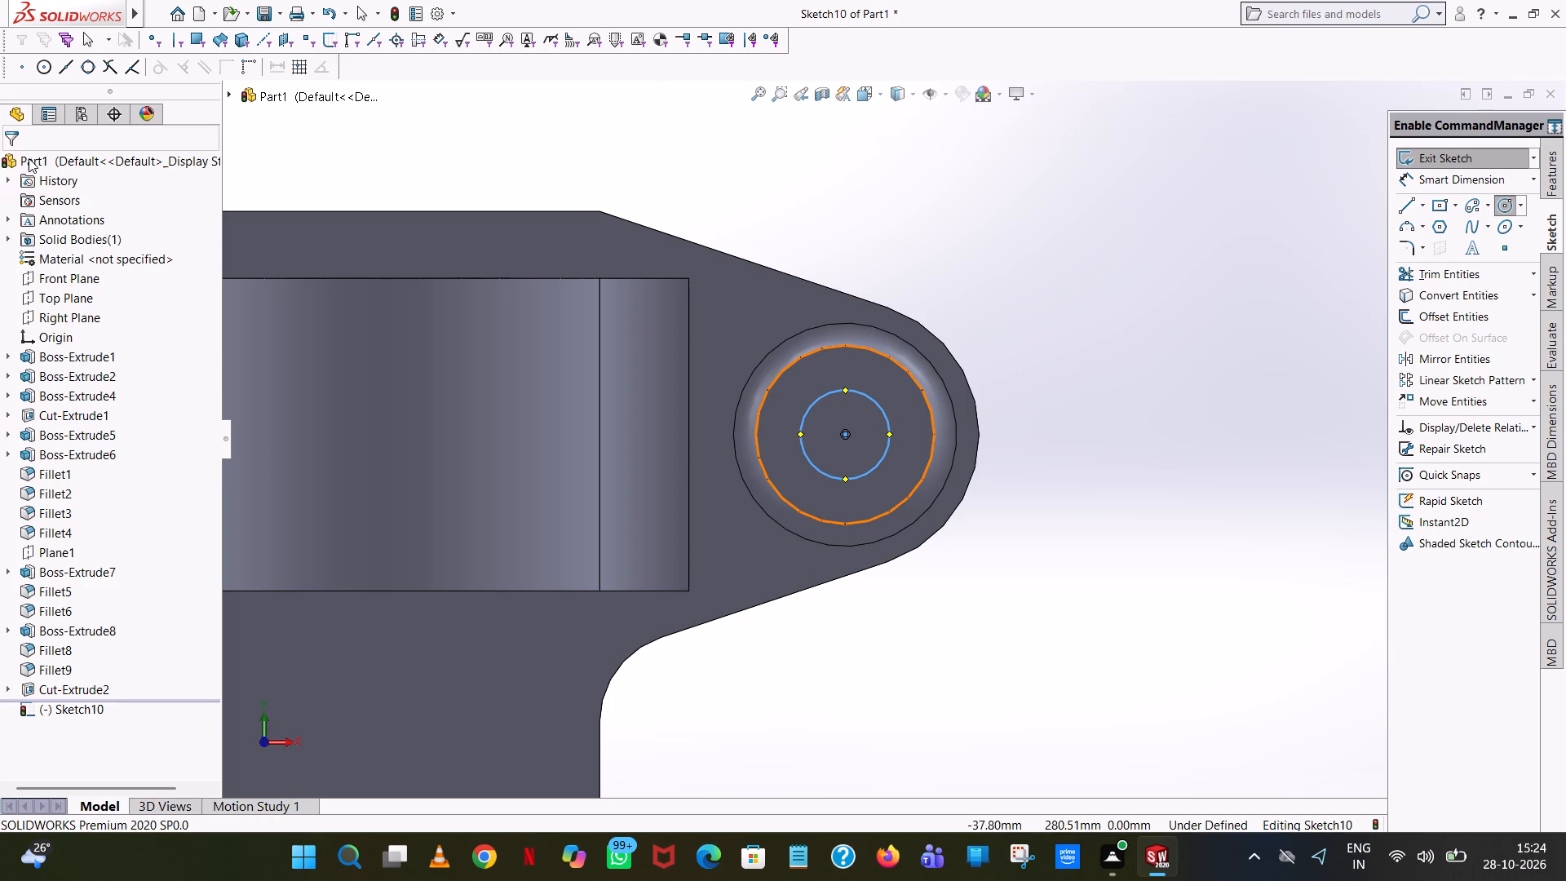
click(887, 217)
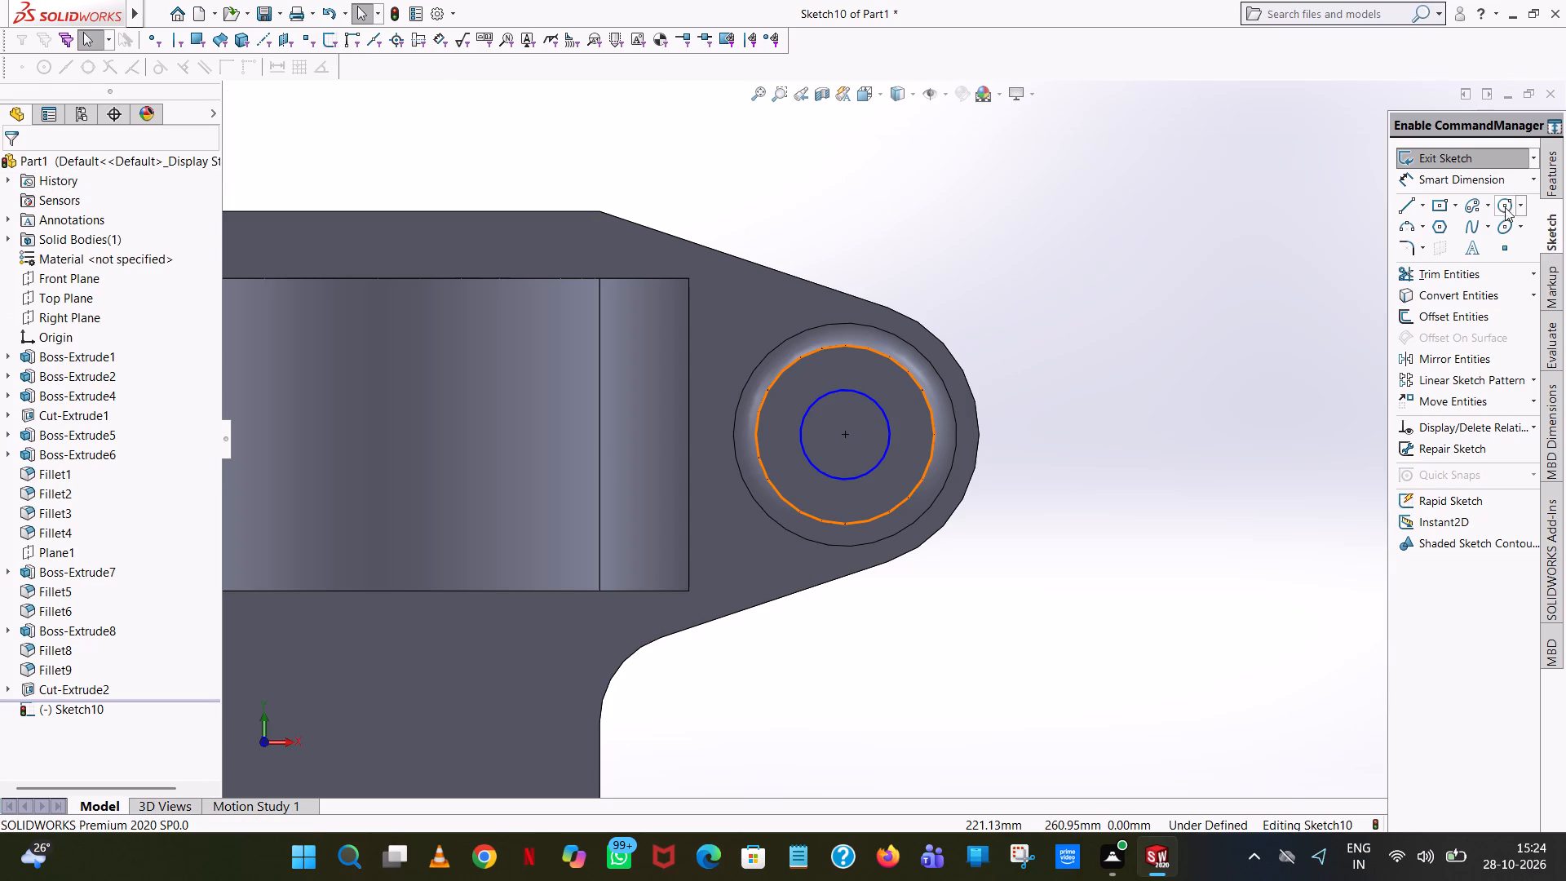
Sketch a circle of 10 mm radius centred on the left cylindrical boss's end face.
click(1498, 201)
scroll(689, 344, up, 4)
scroll(403, 440, down, 2)
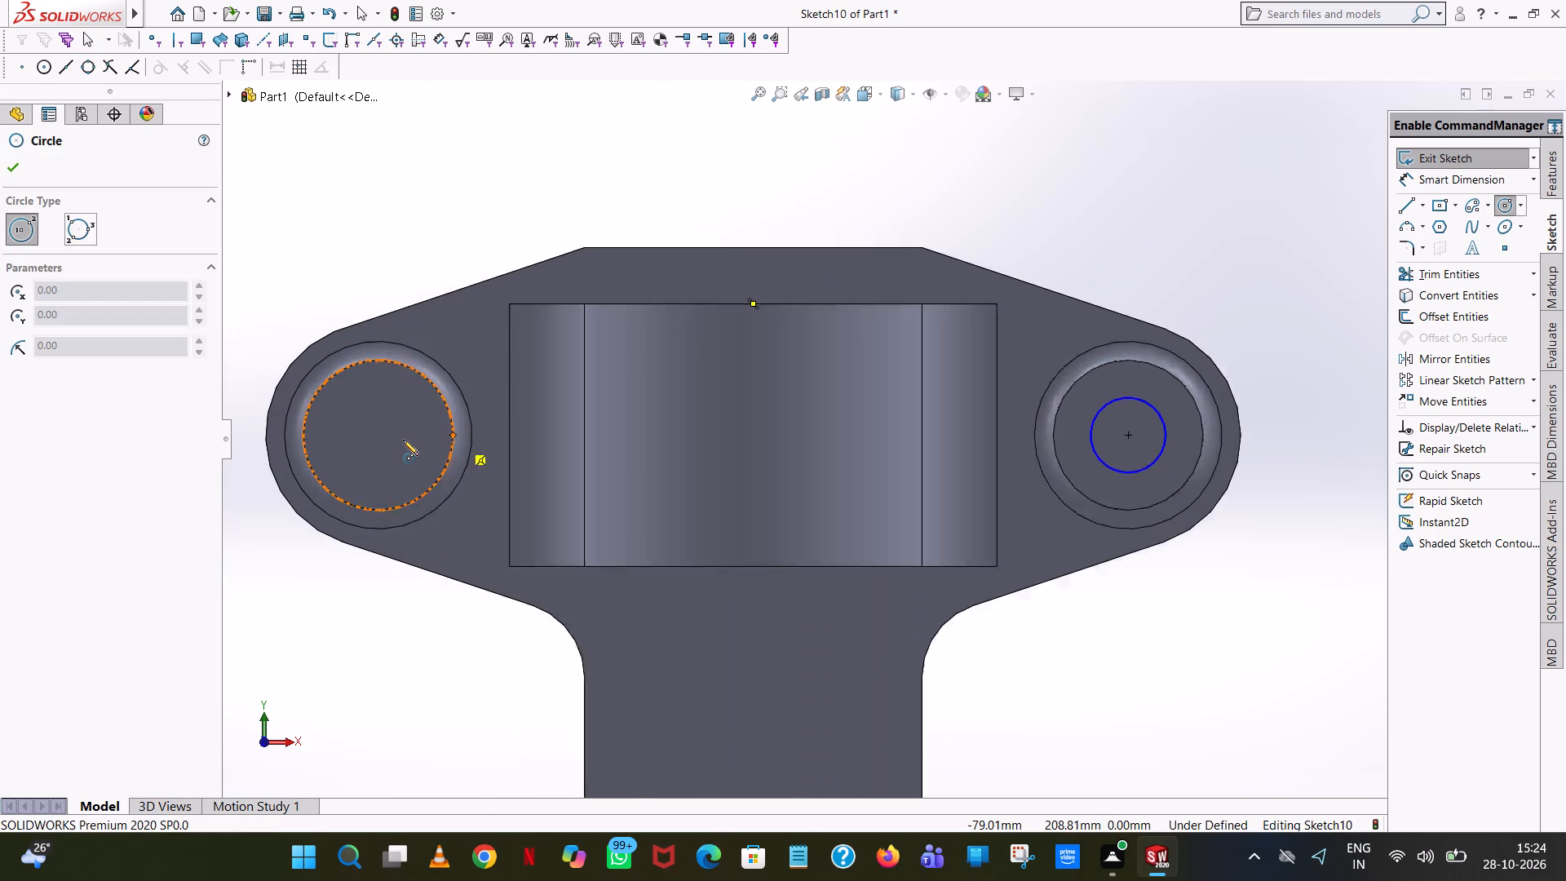
scroll(403, 440, down, 1)
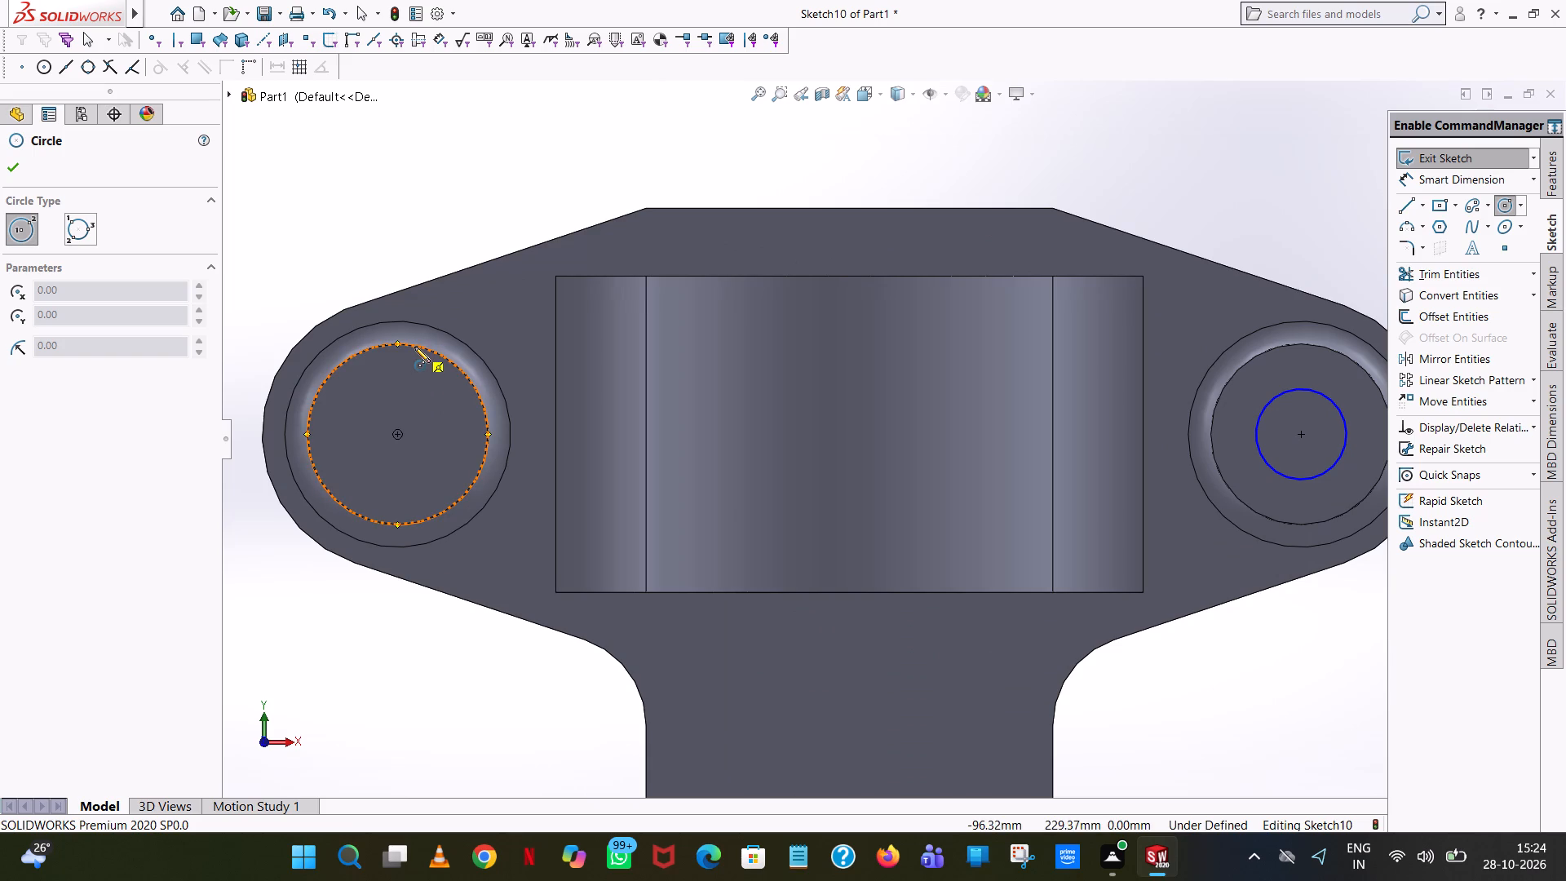
click(399, 436)
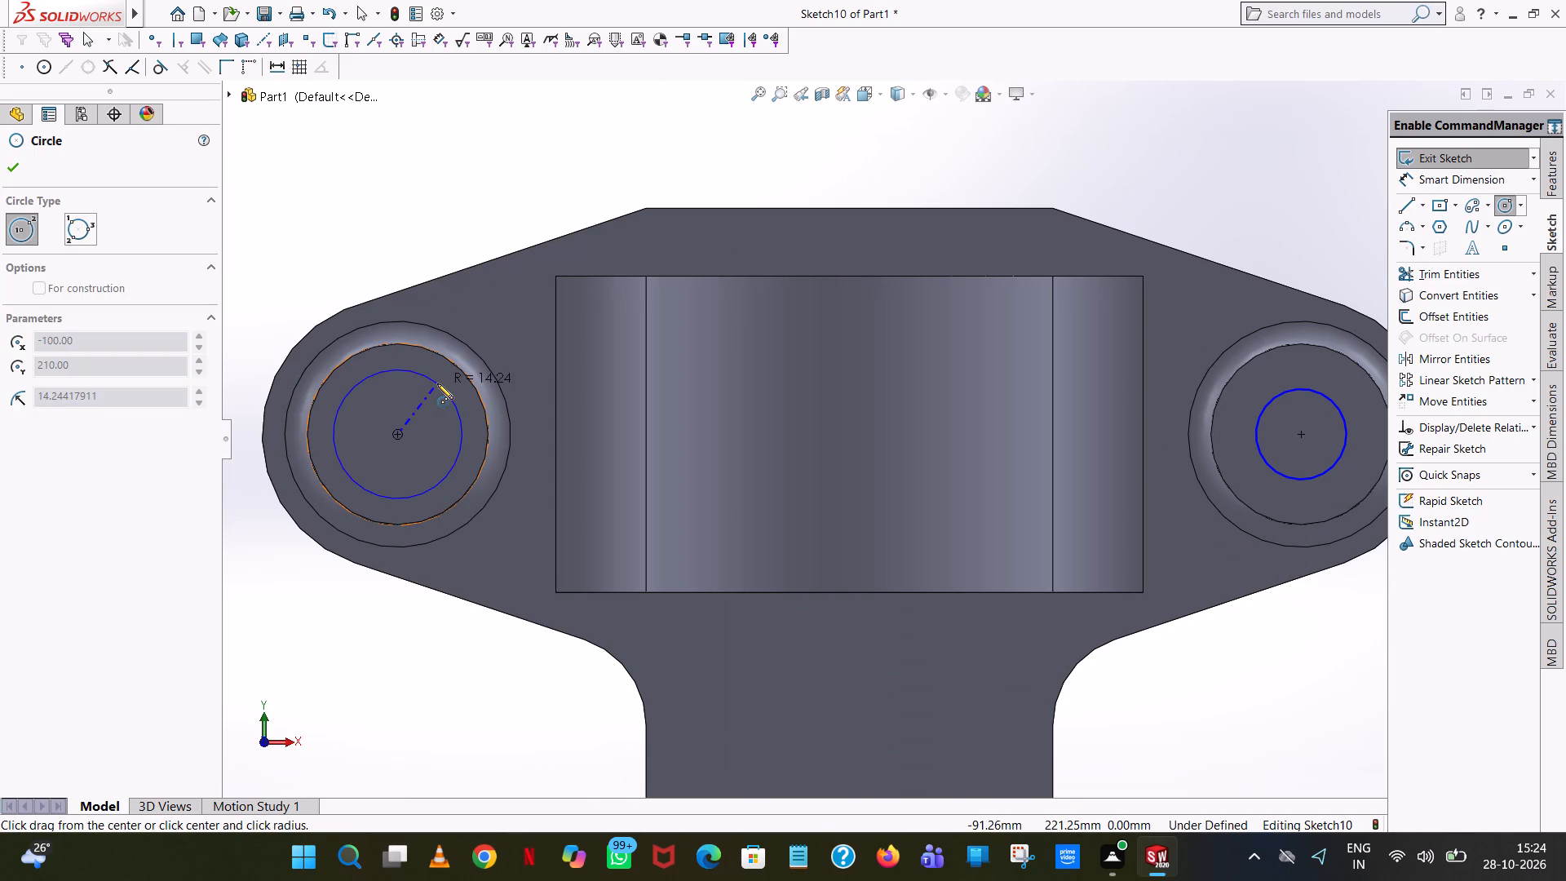
click(437, 383)
text(10)
key(Return)
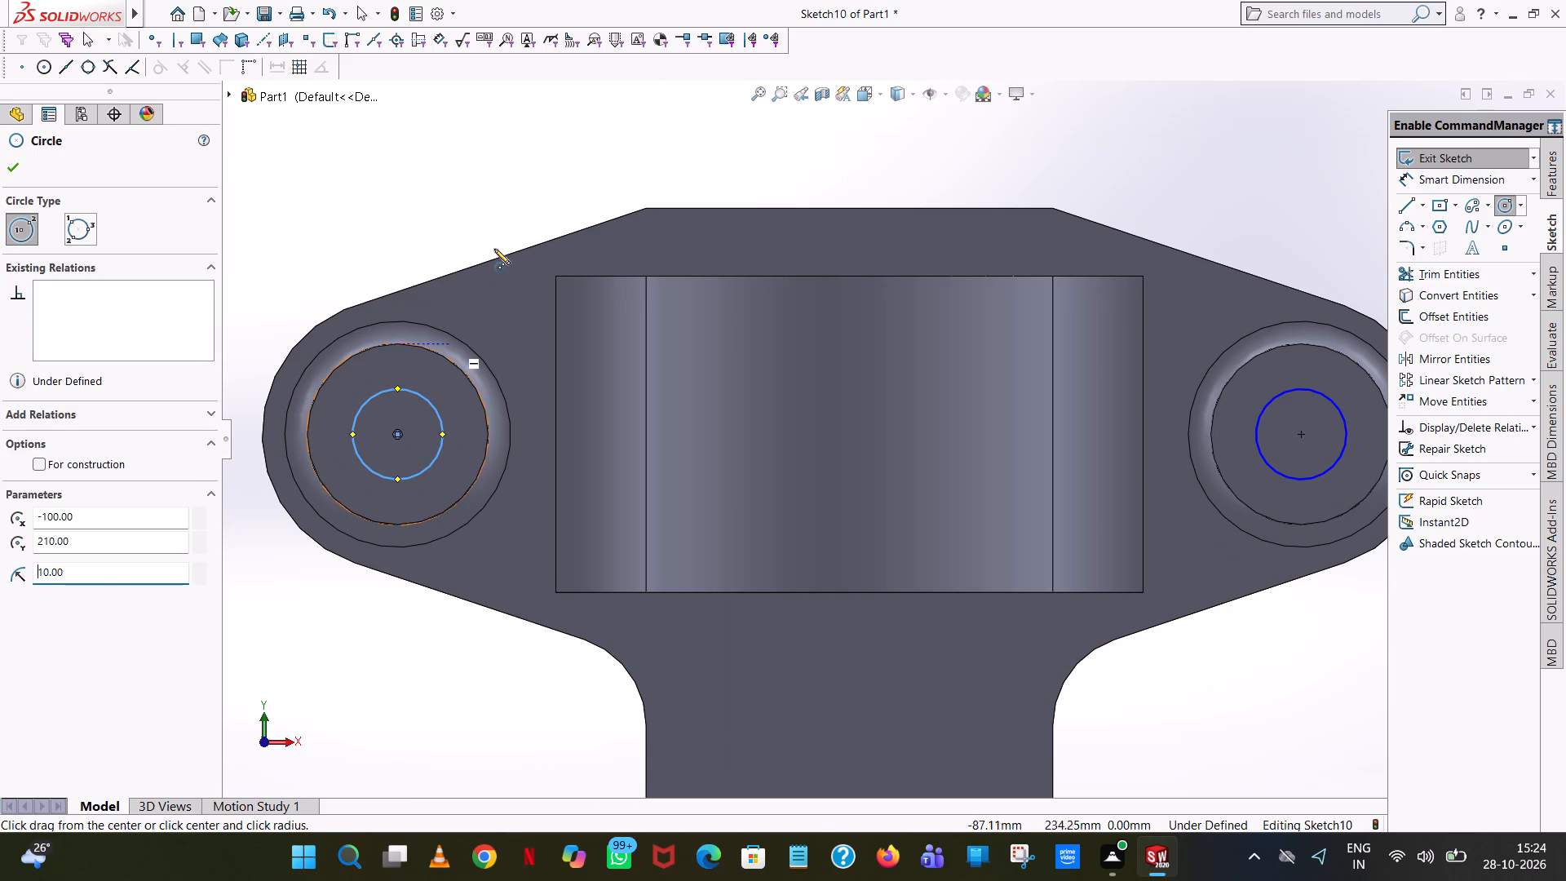
click(15, 166)
click(533, 170)
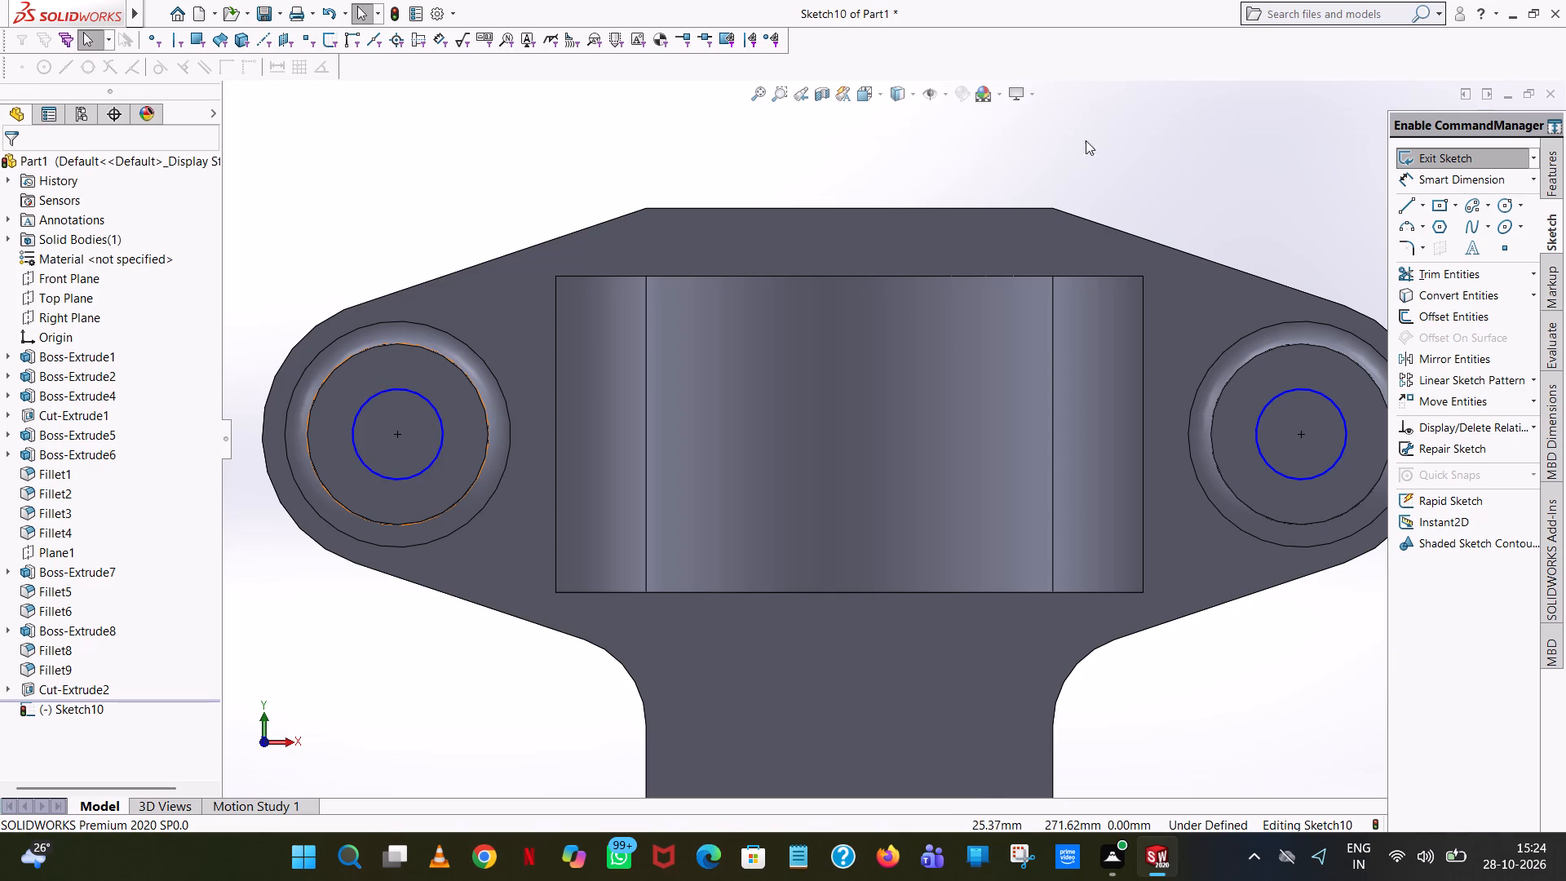
Dimension the circles on the right and left cylindrical bosses with 20 mm diameters.
click(1473, 174)
click(1290, 392)
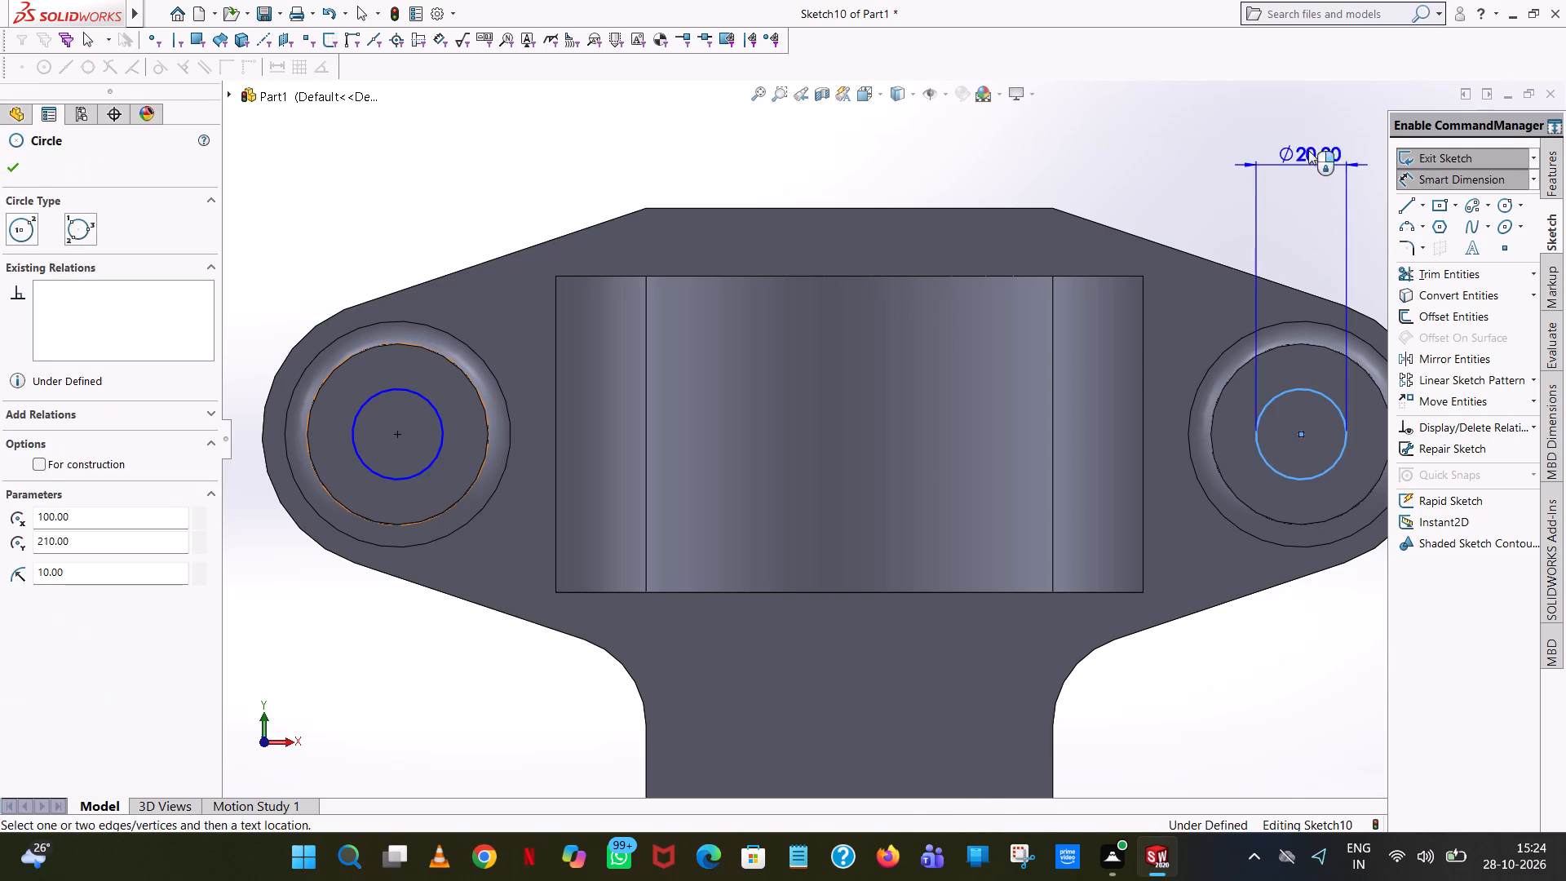
click(1308, 150)
click(1232, 131)
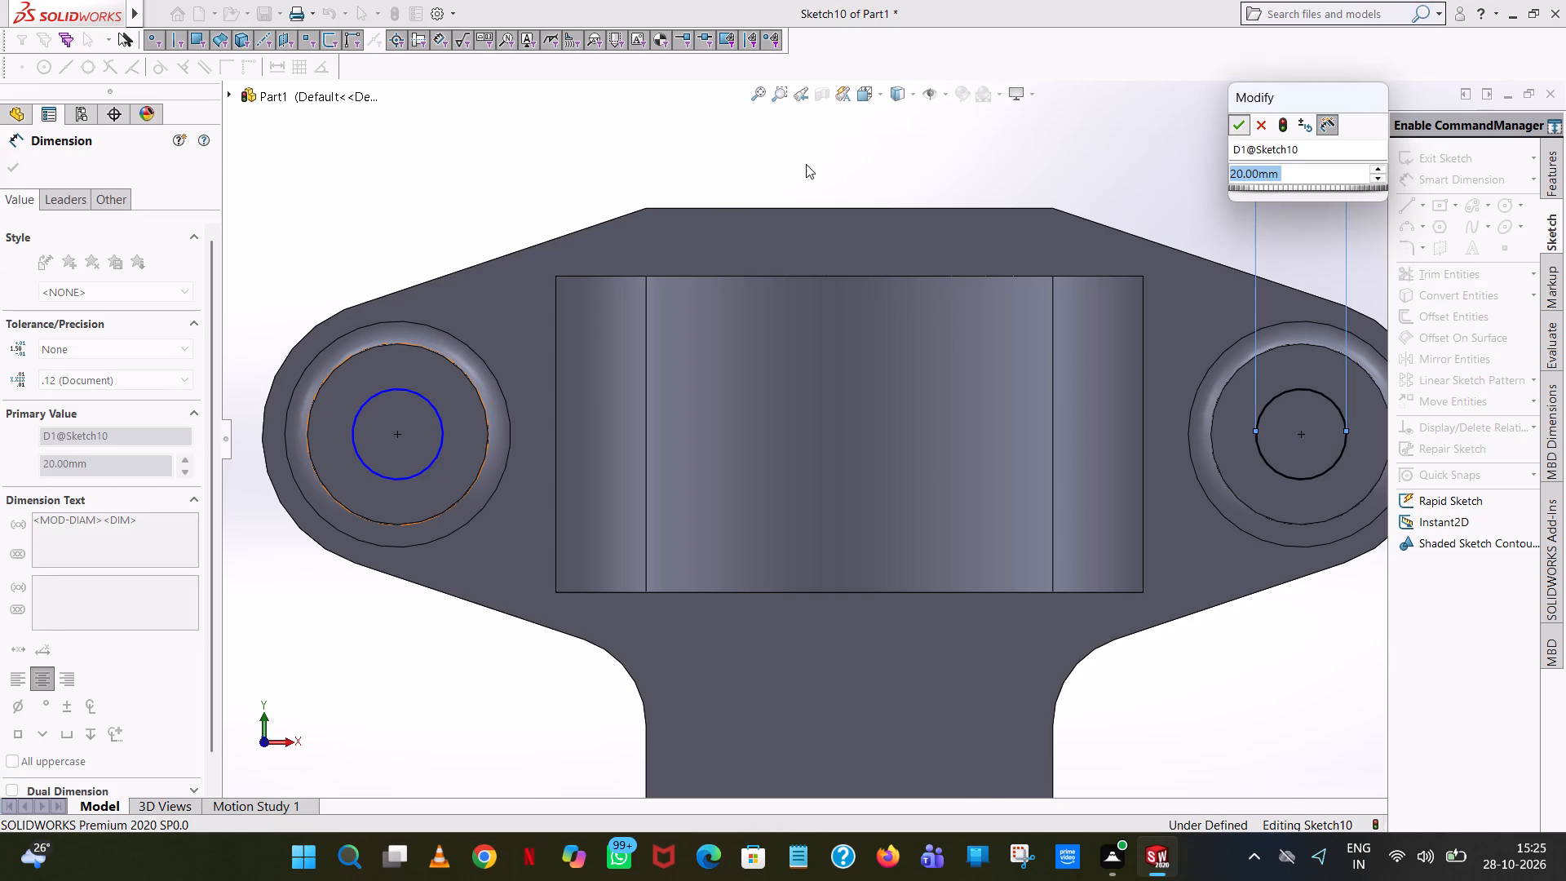
click(378, 392)
click(356, 176)
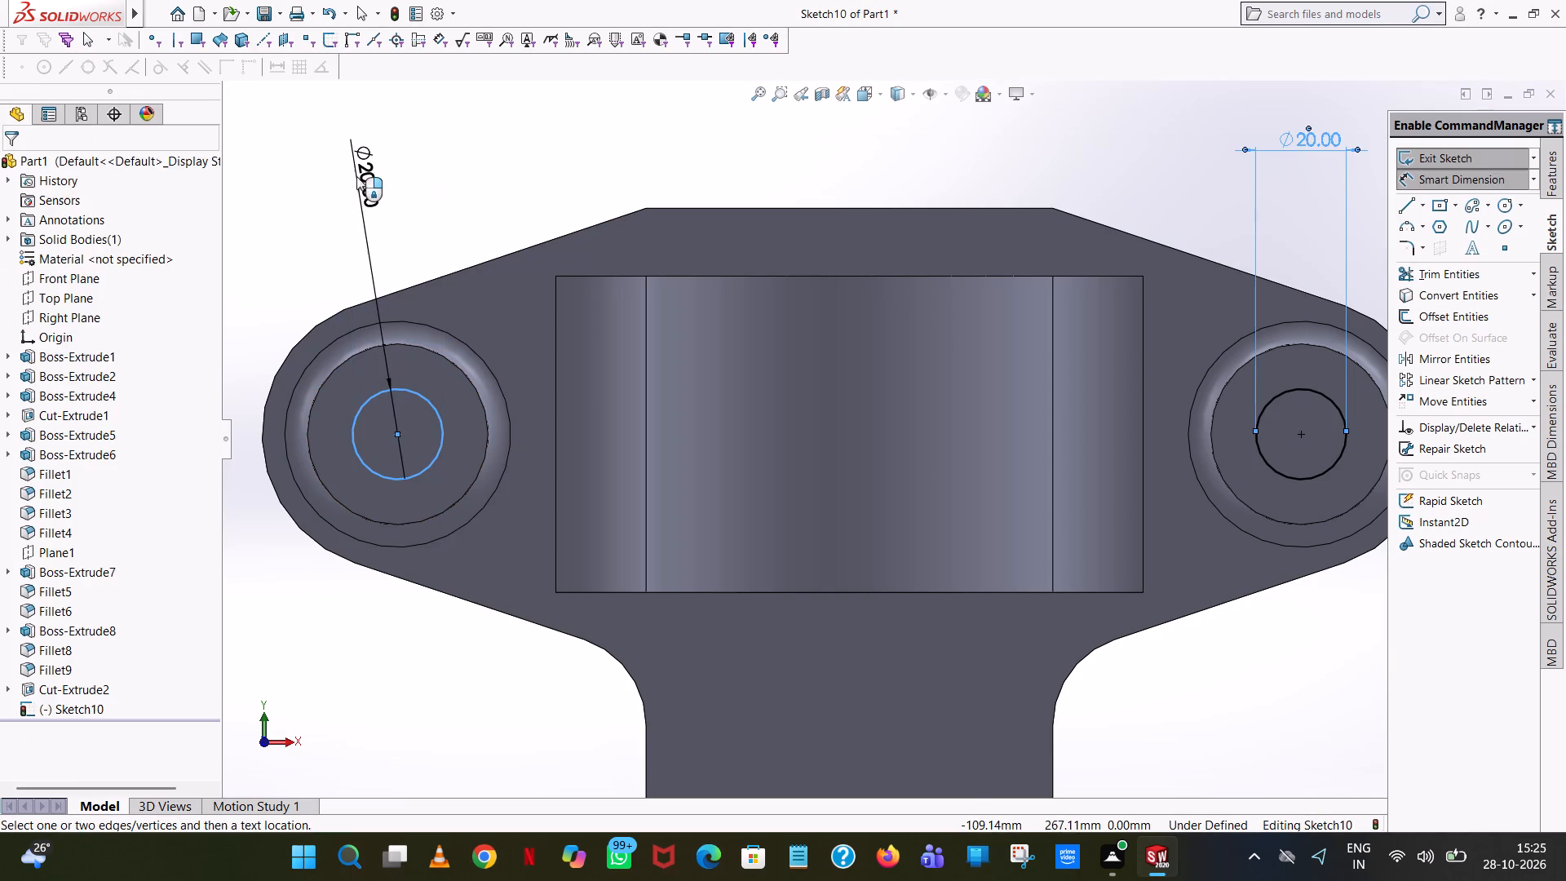
click(281, 149)
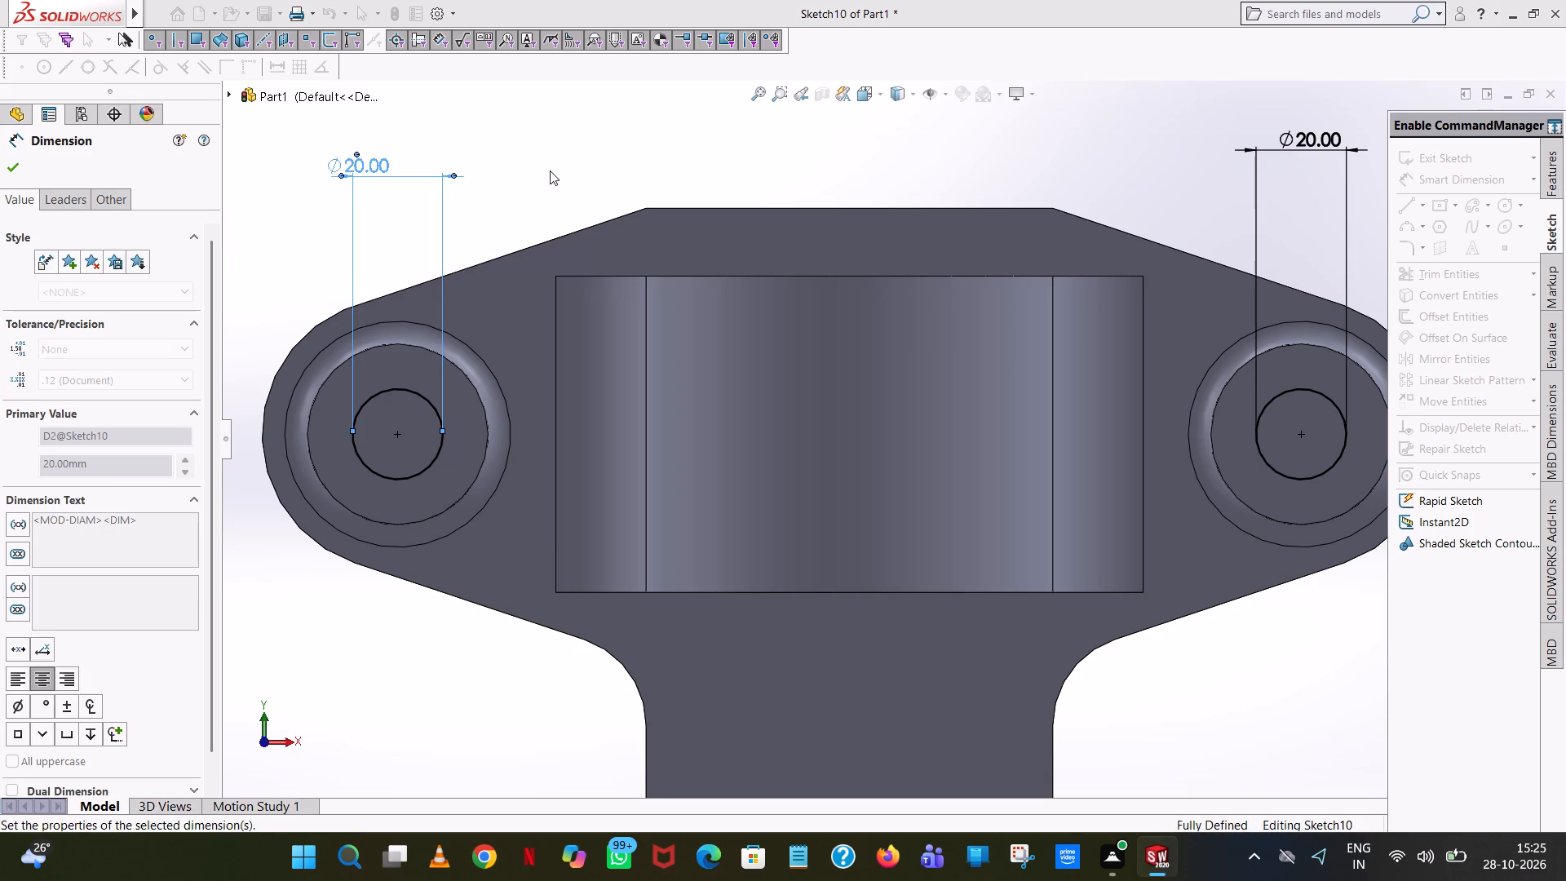
click(550, 170)
Cut-extrude both 20 mm circles through the cylindrical bosses and the head with a blind depth of 82 mm.
scroll(661, 206, up, 5)
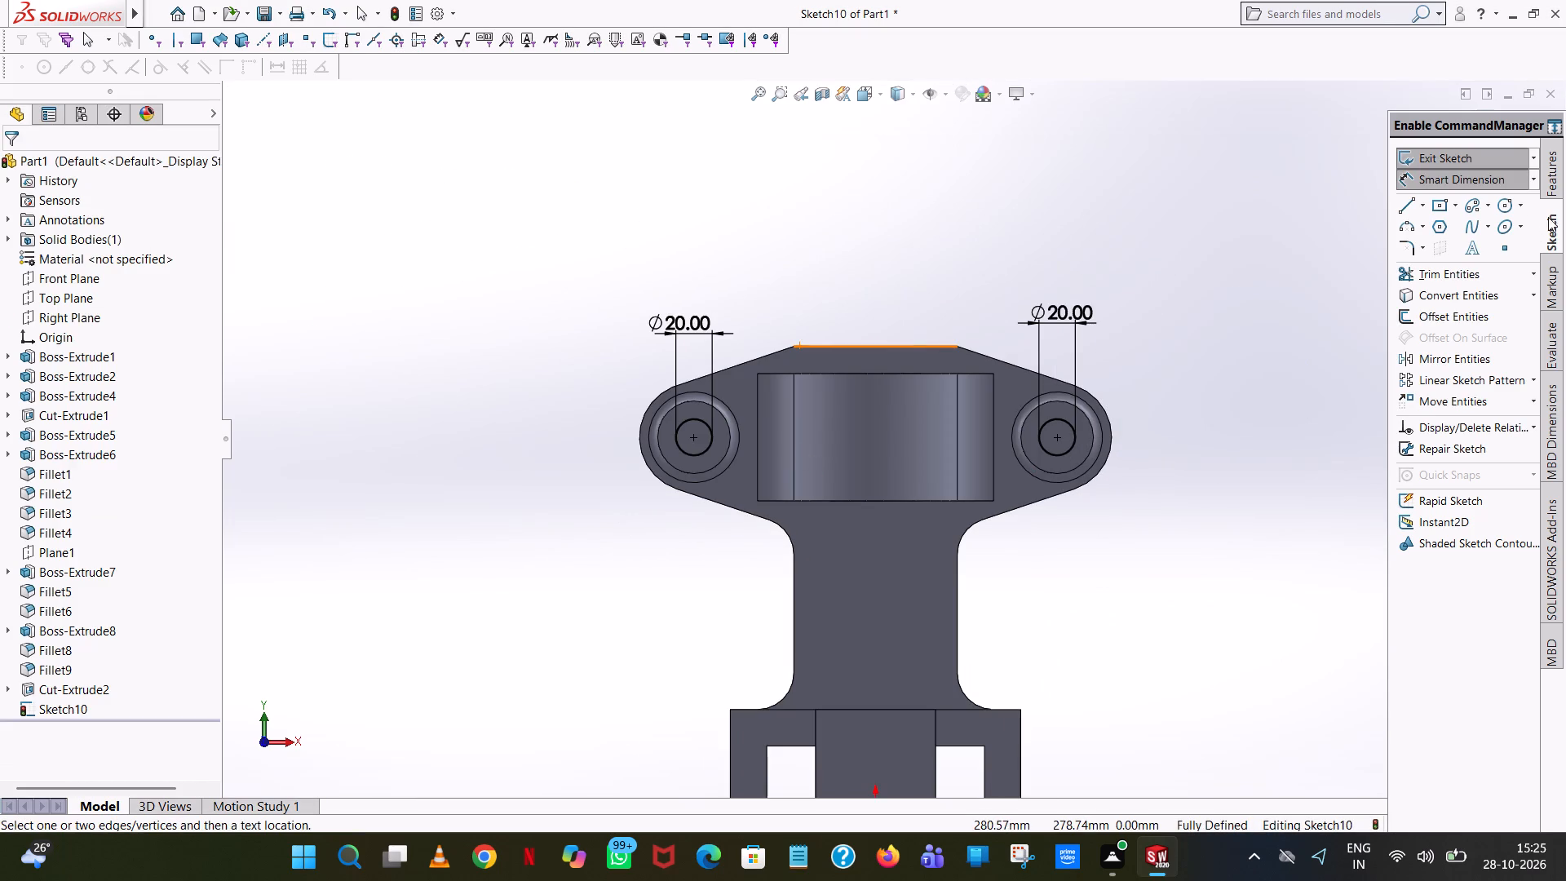
click(1553, 167)
click(1427, 264)
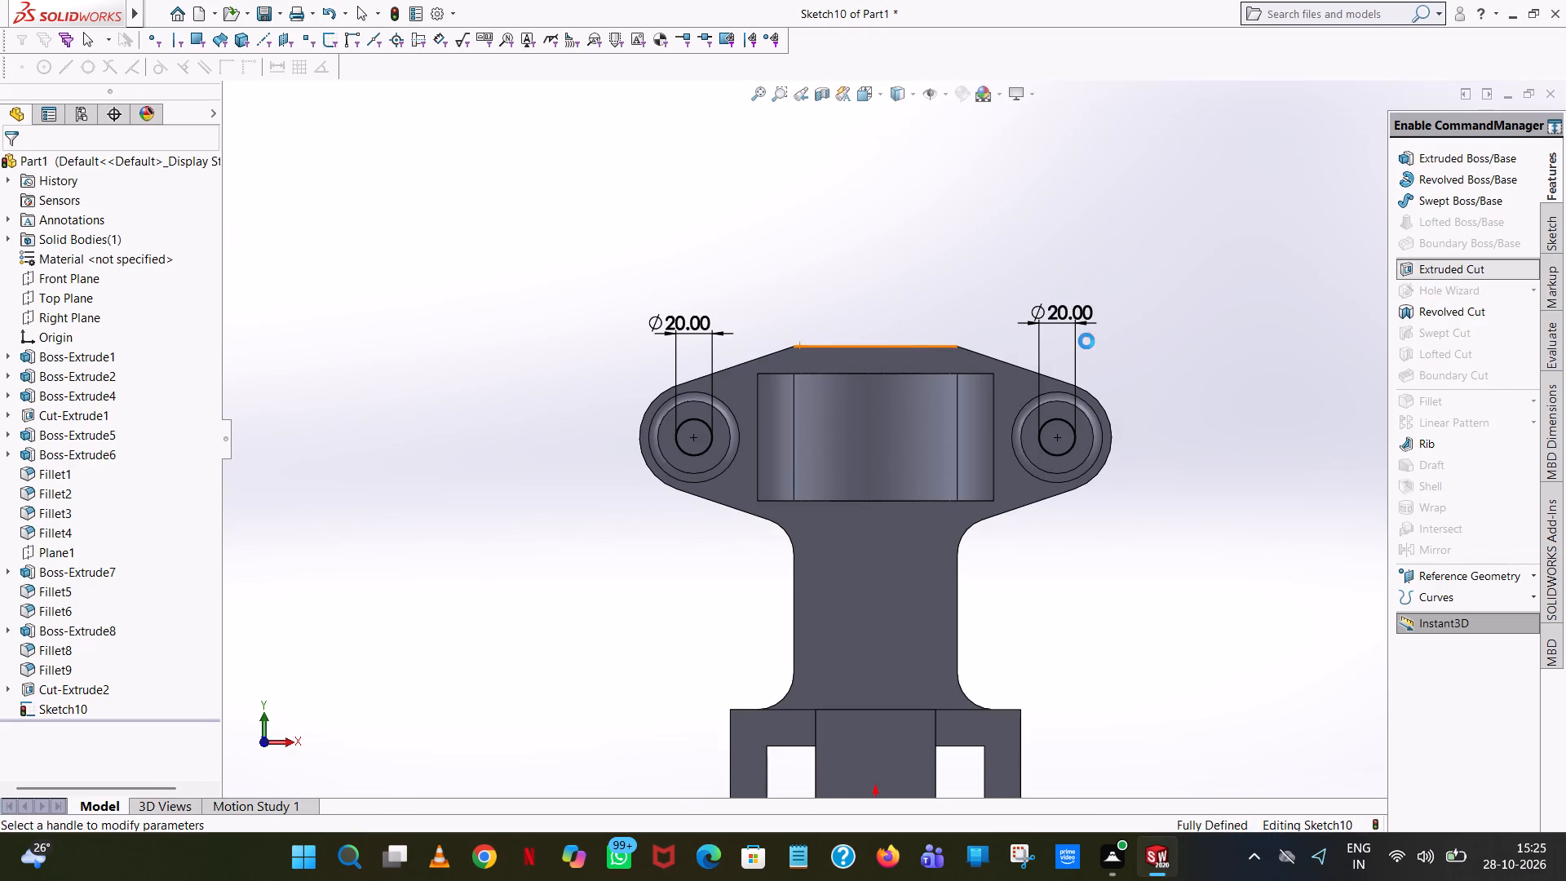
middle_drag(1244, 387, 1041, 451)
scroll(1244, 387, up, 1)
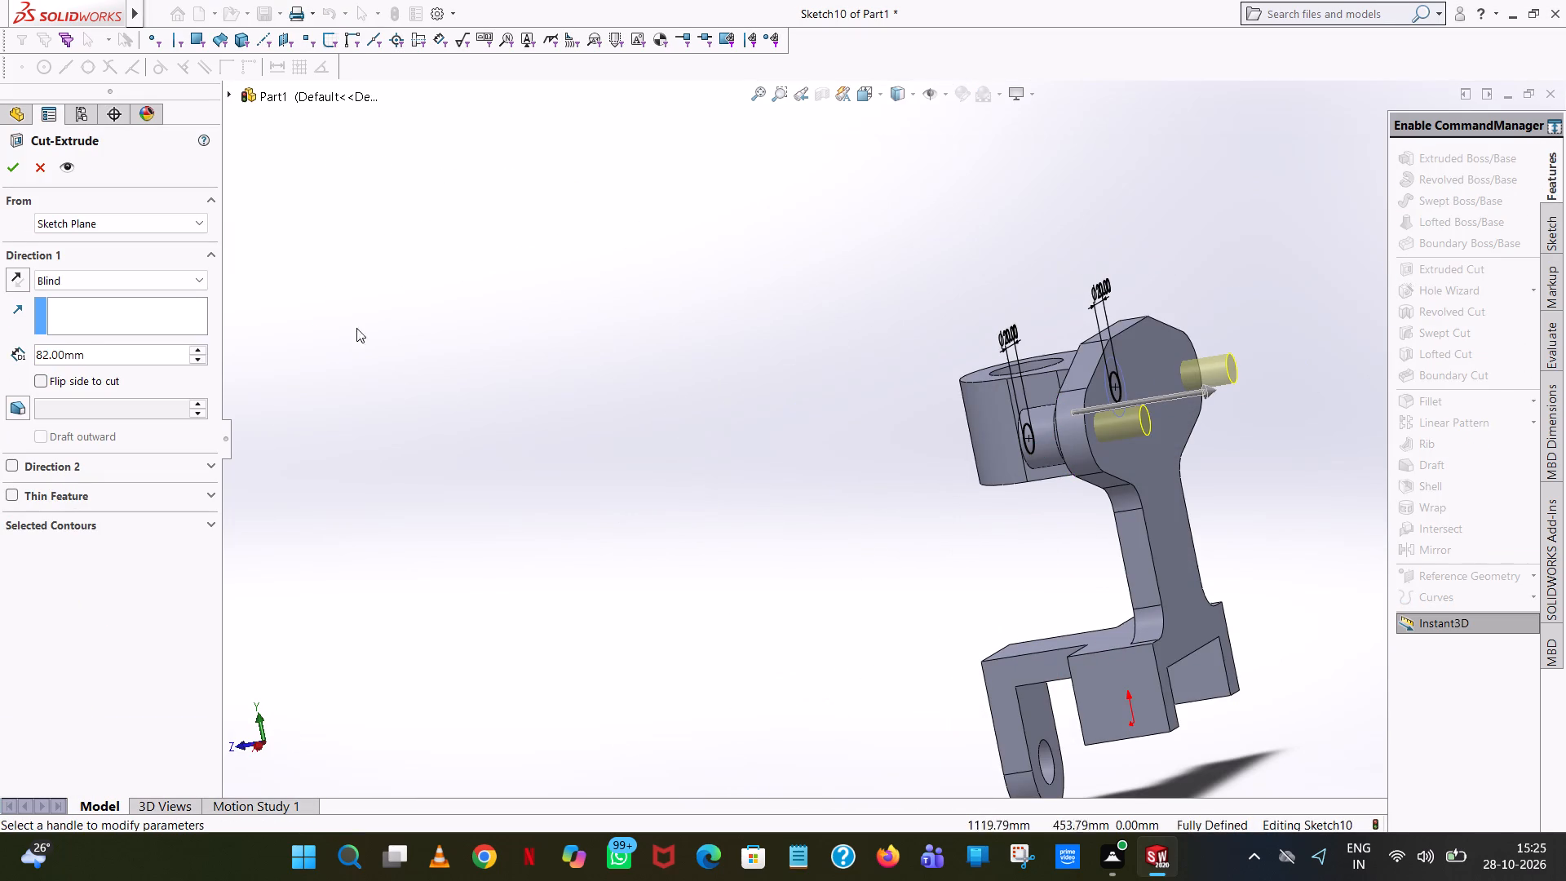
click(11, 167)
click(651, 365)
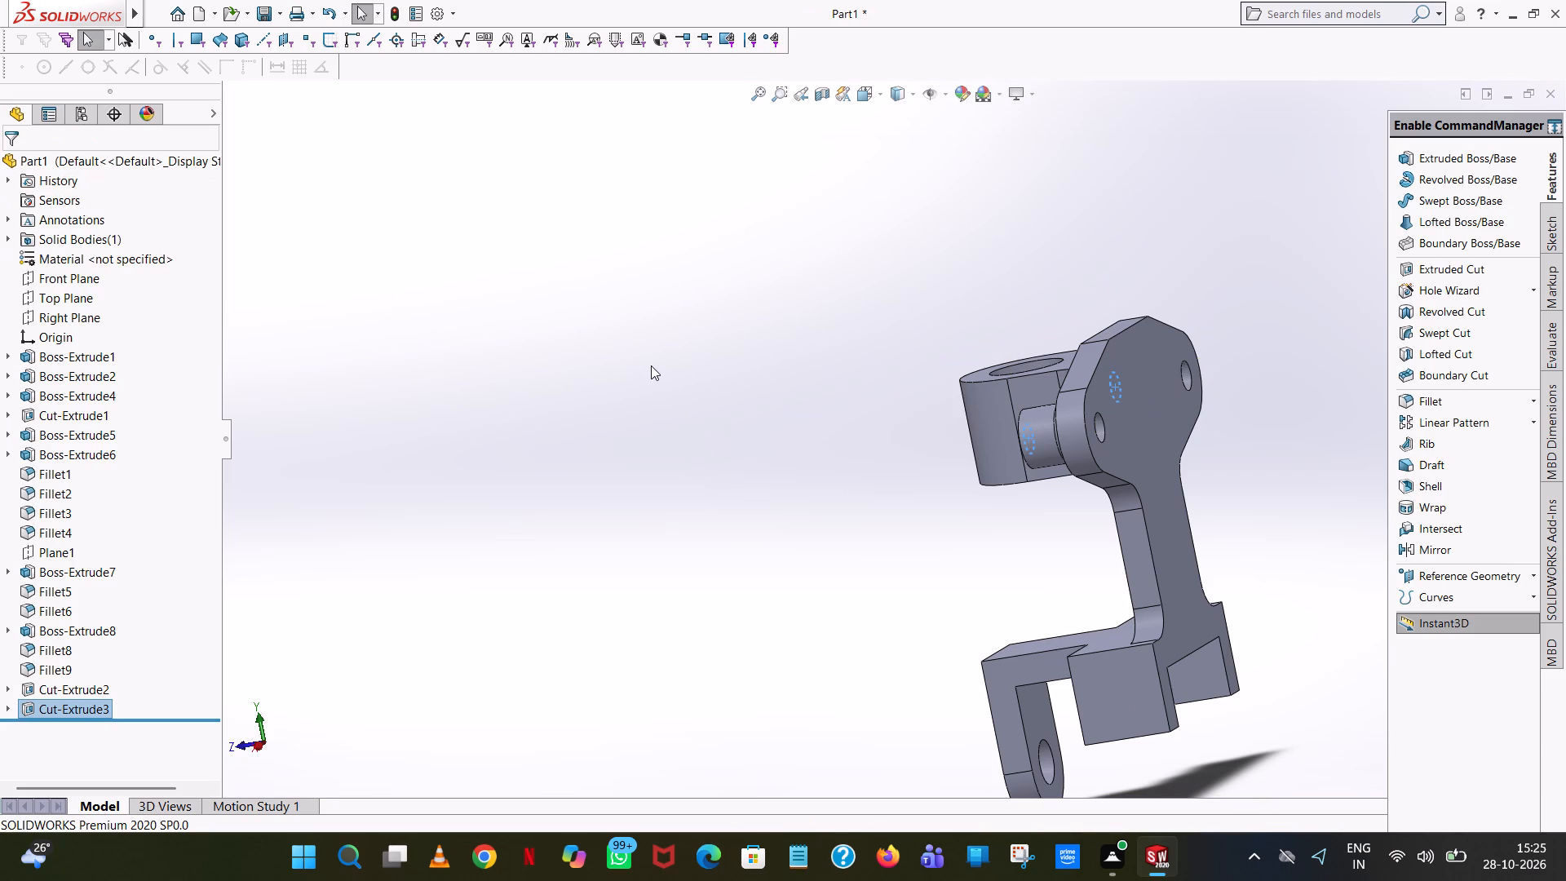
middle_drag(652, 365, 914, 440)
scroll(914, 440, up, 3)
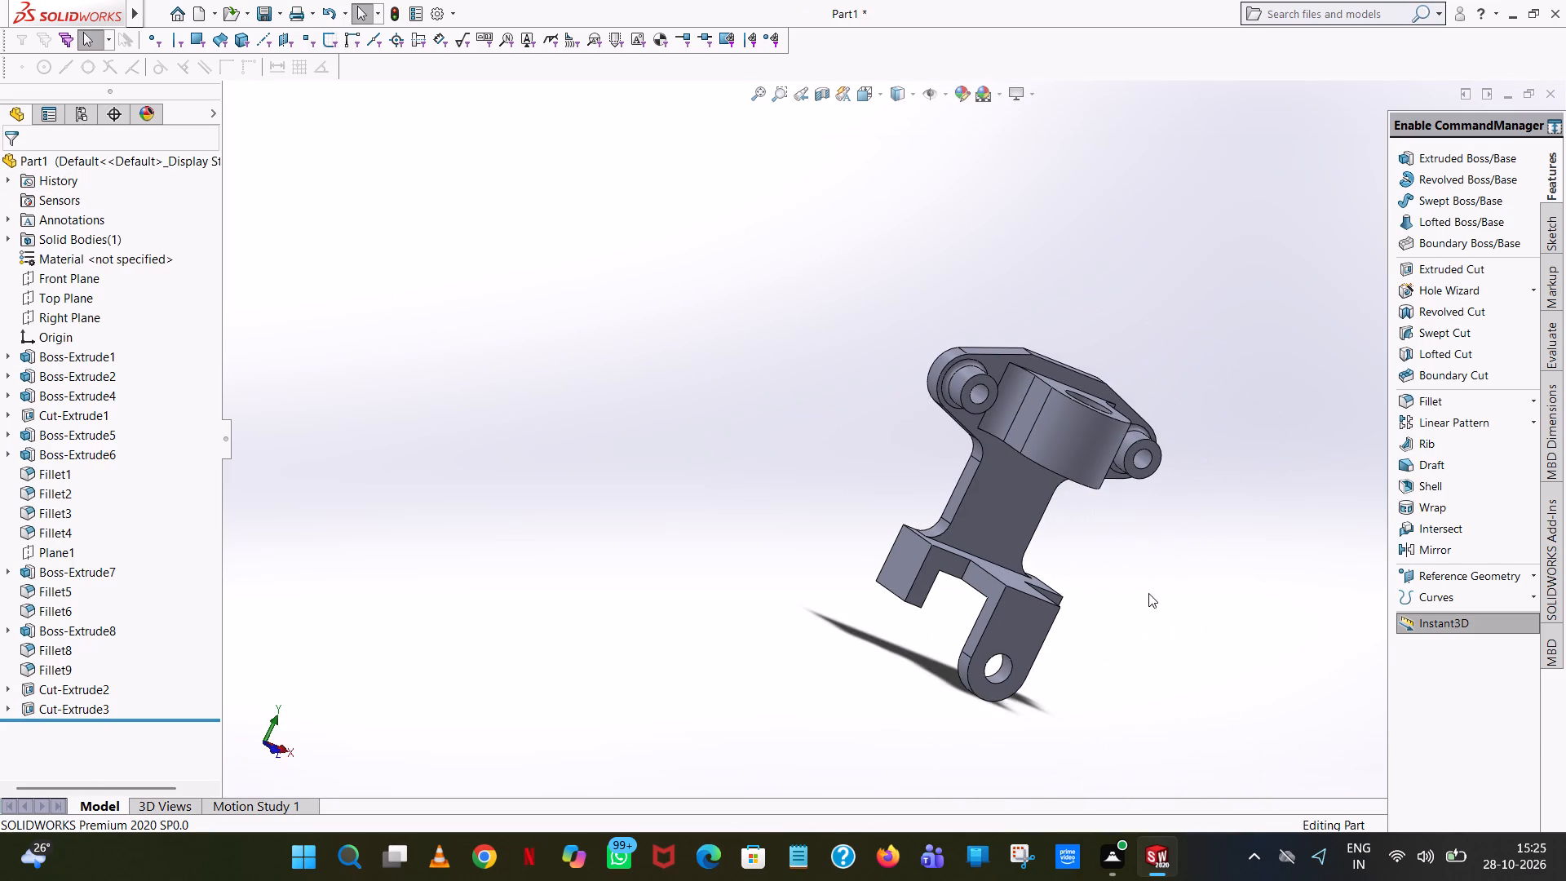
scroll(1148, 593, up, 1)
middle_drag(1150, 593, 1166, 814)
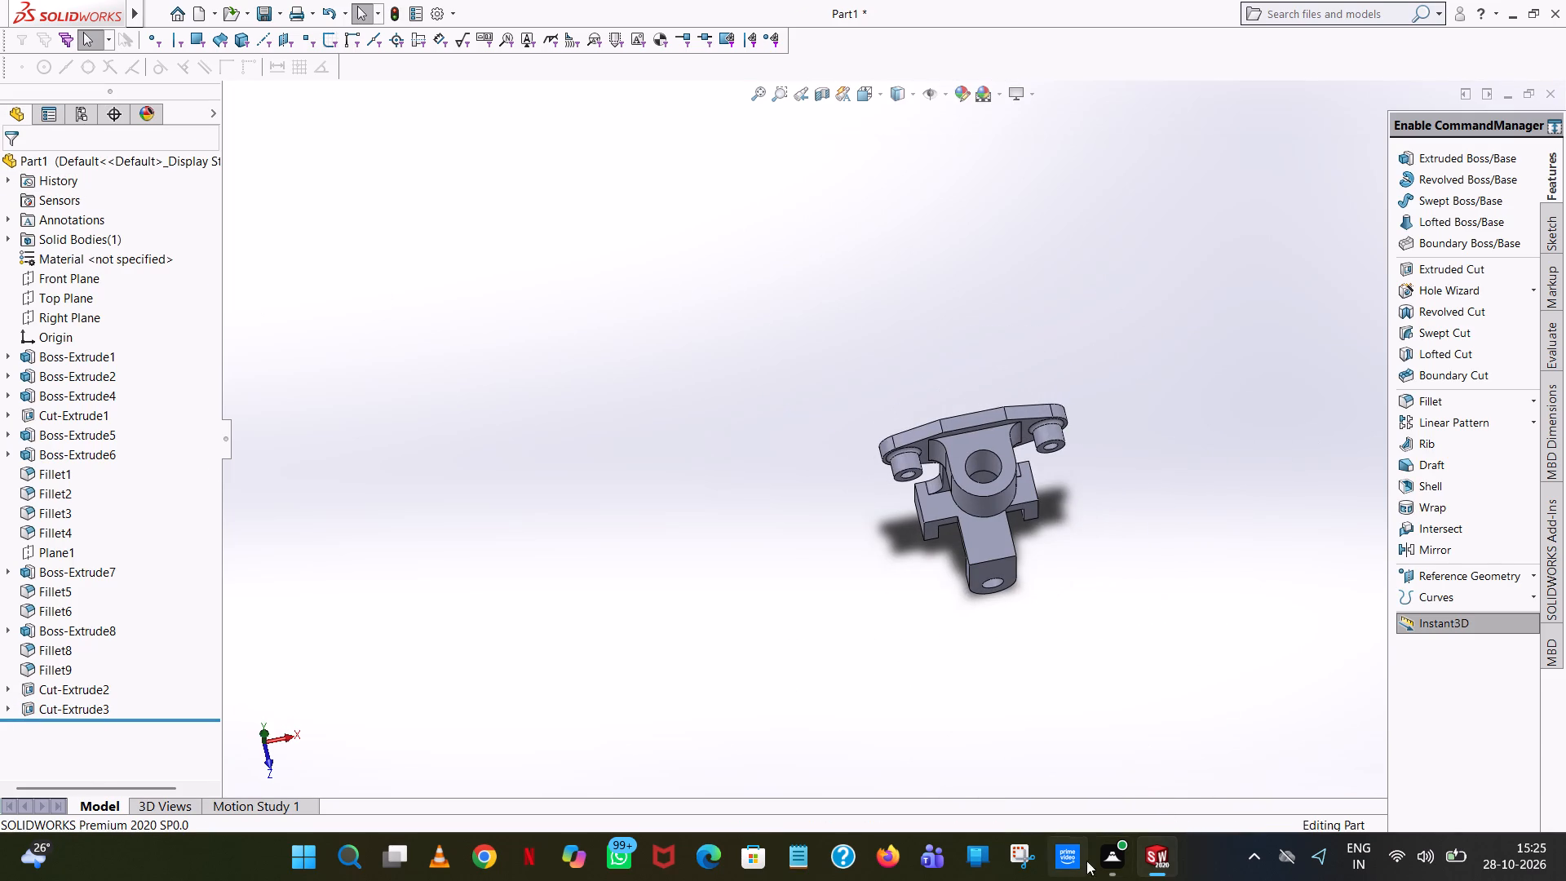
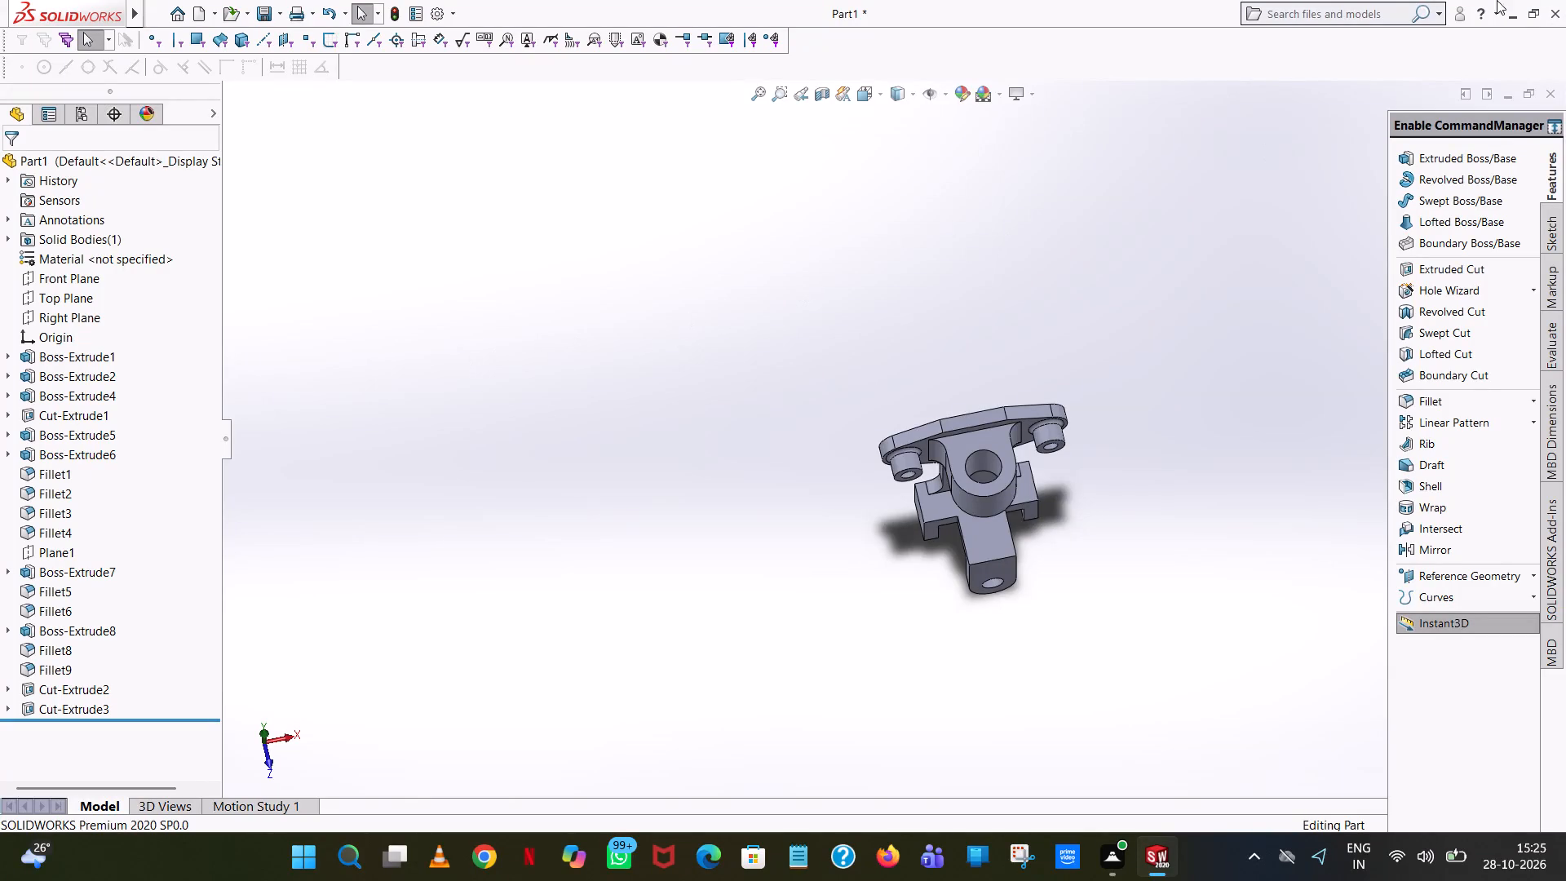
Examine the bored head, cylindrical bosses, upright and base block of the part from several sides.
middle_drag(1080, 476, 1071, 438)
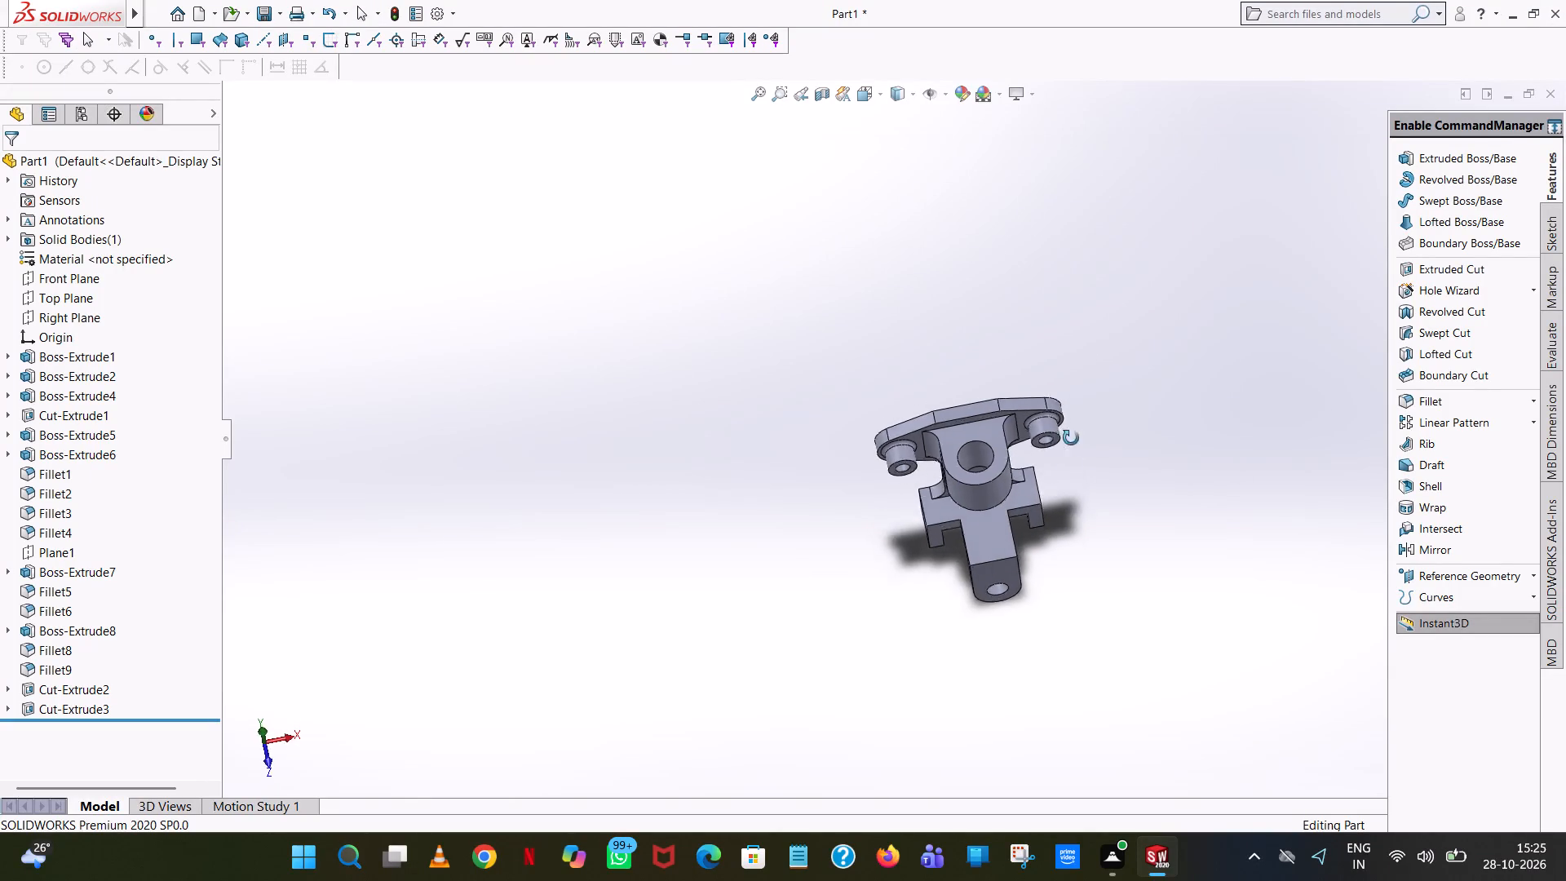
middle_drag(1071, 438, 1017, 325)
scroll(1097, 313, up, 1)
scroll(1017, 325, up, 2)
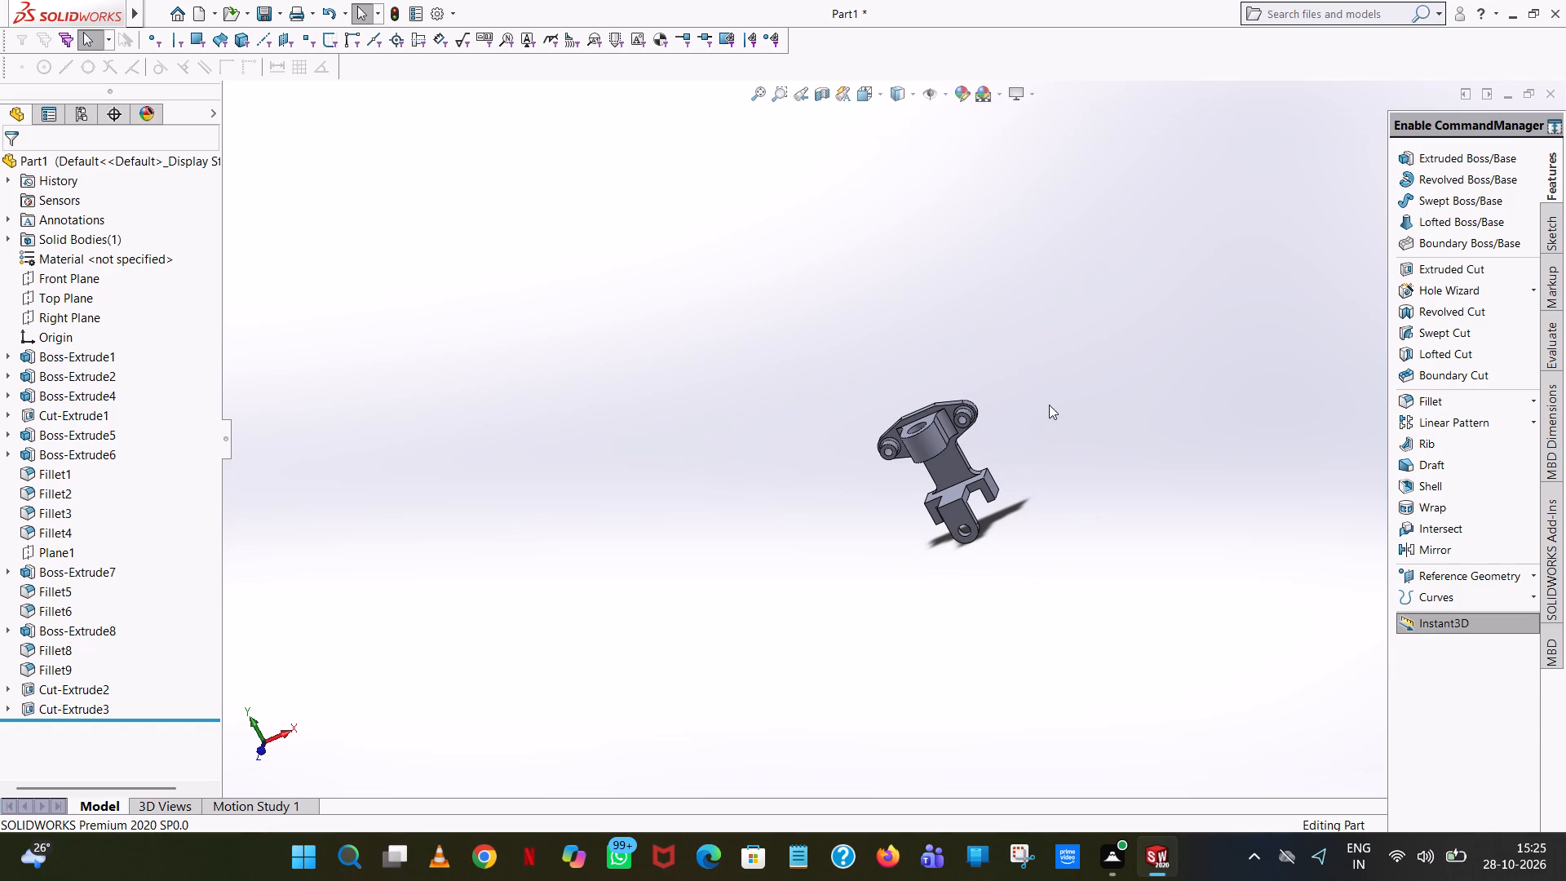
scroll(962, 430, down, 7)
middle_drag(961, 430, 883, 454)
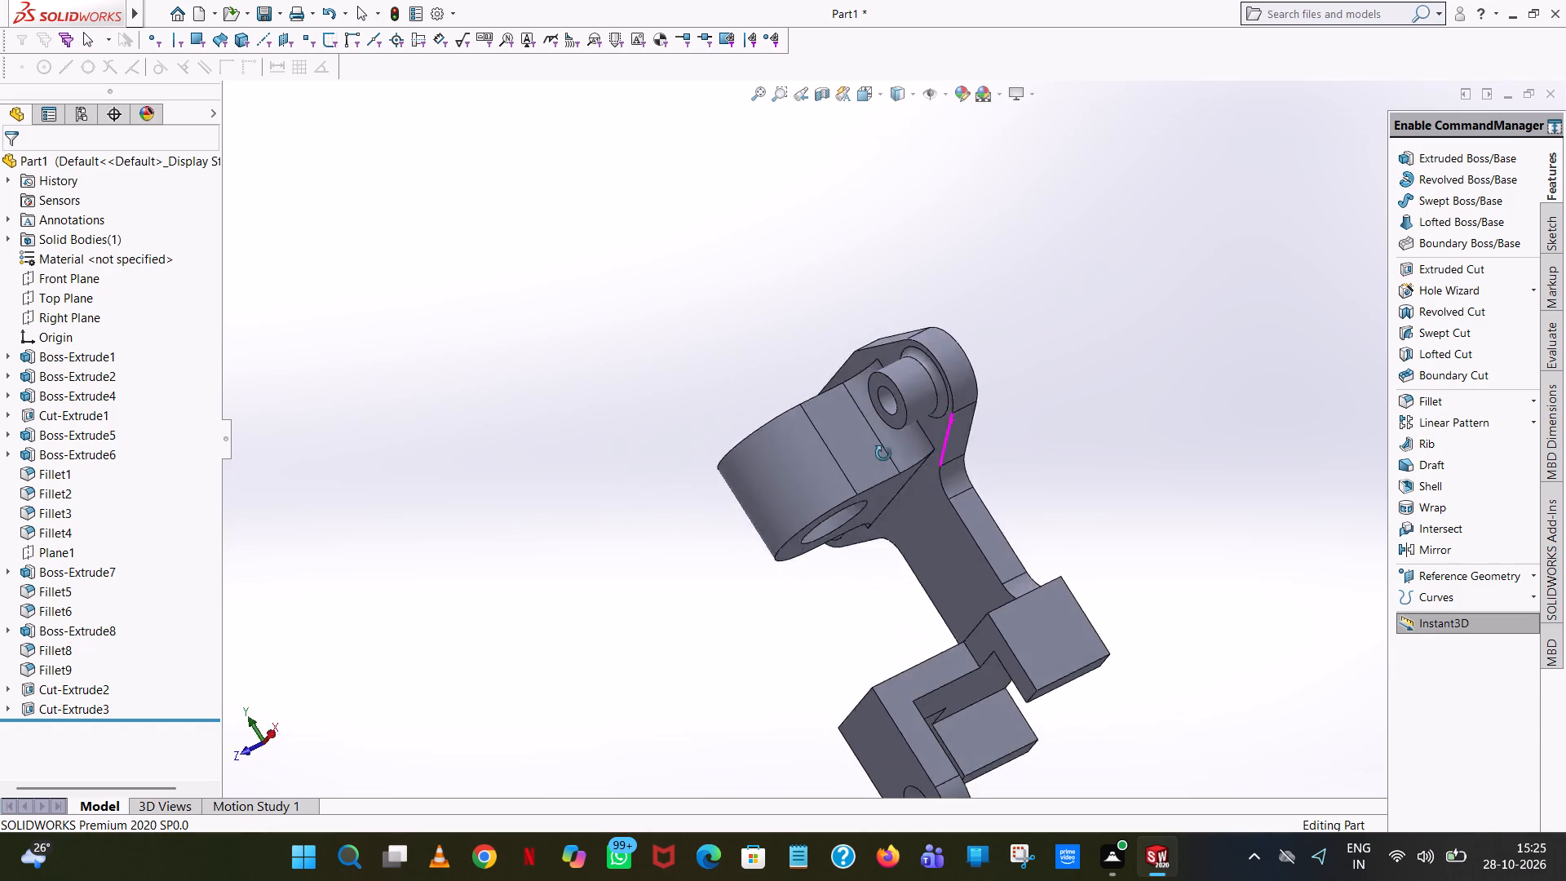
middle_drag(883, 454, 1041, 787)
scroll(912, 520, up, 1)
scroll(962, 588, down, 1)
scroll(803, 488, down, 2)
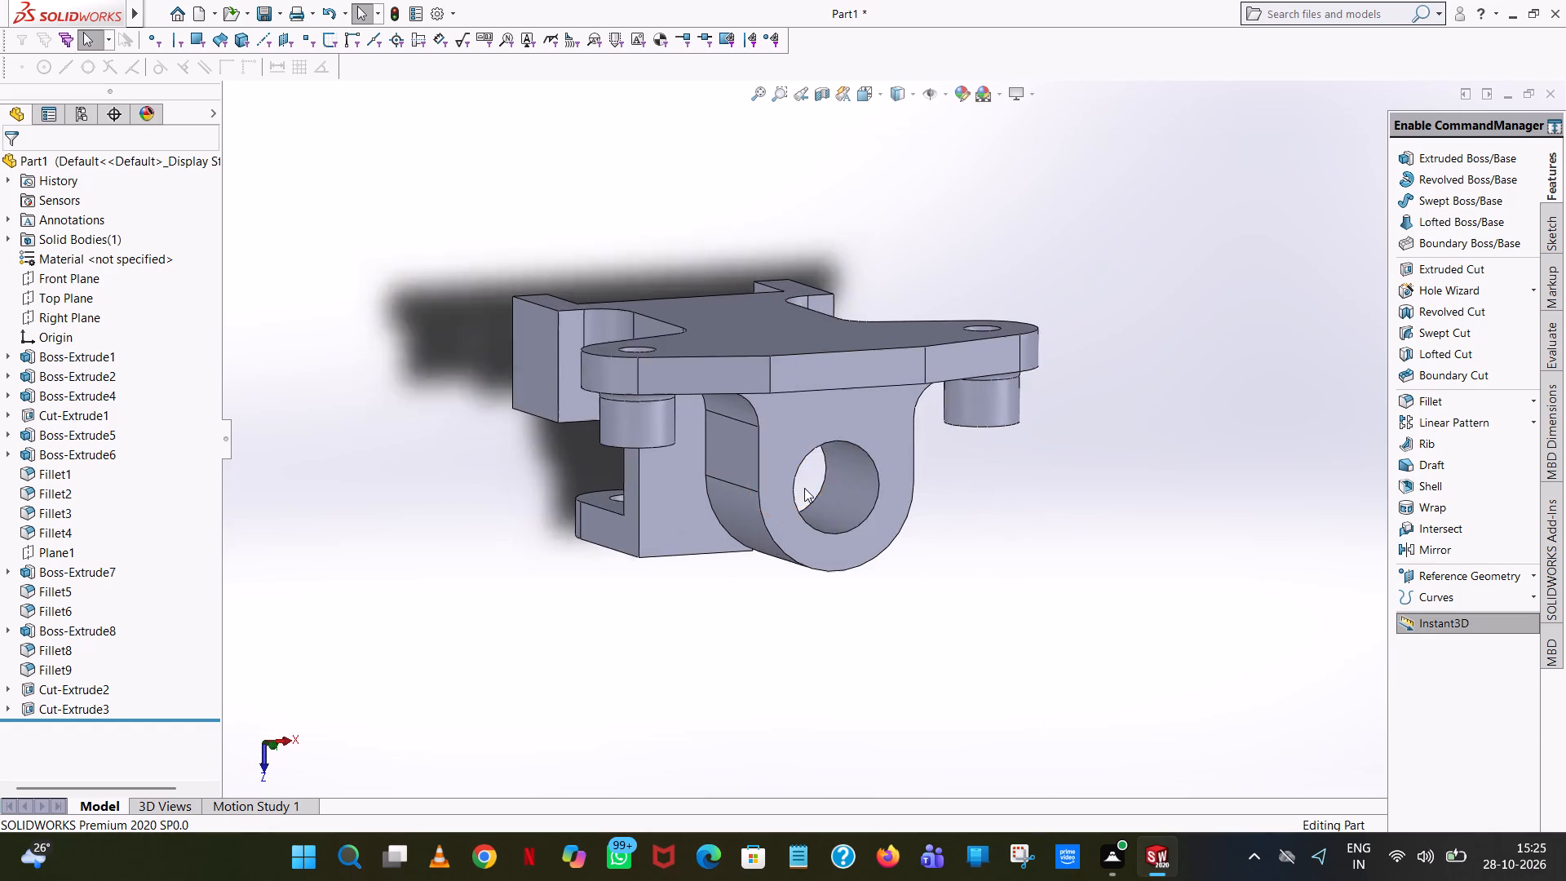
scroll(804, 488, down, 4)
scroll(951, 439, up, 2)
middle_drag(951, 439, 868, 97)
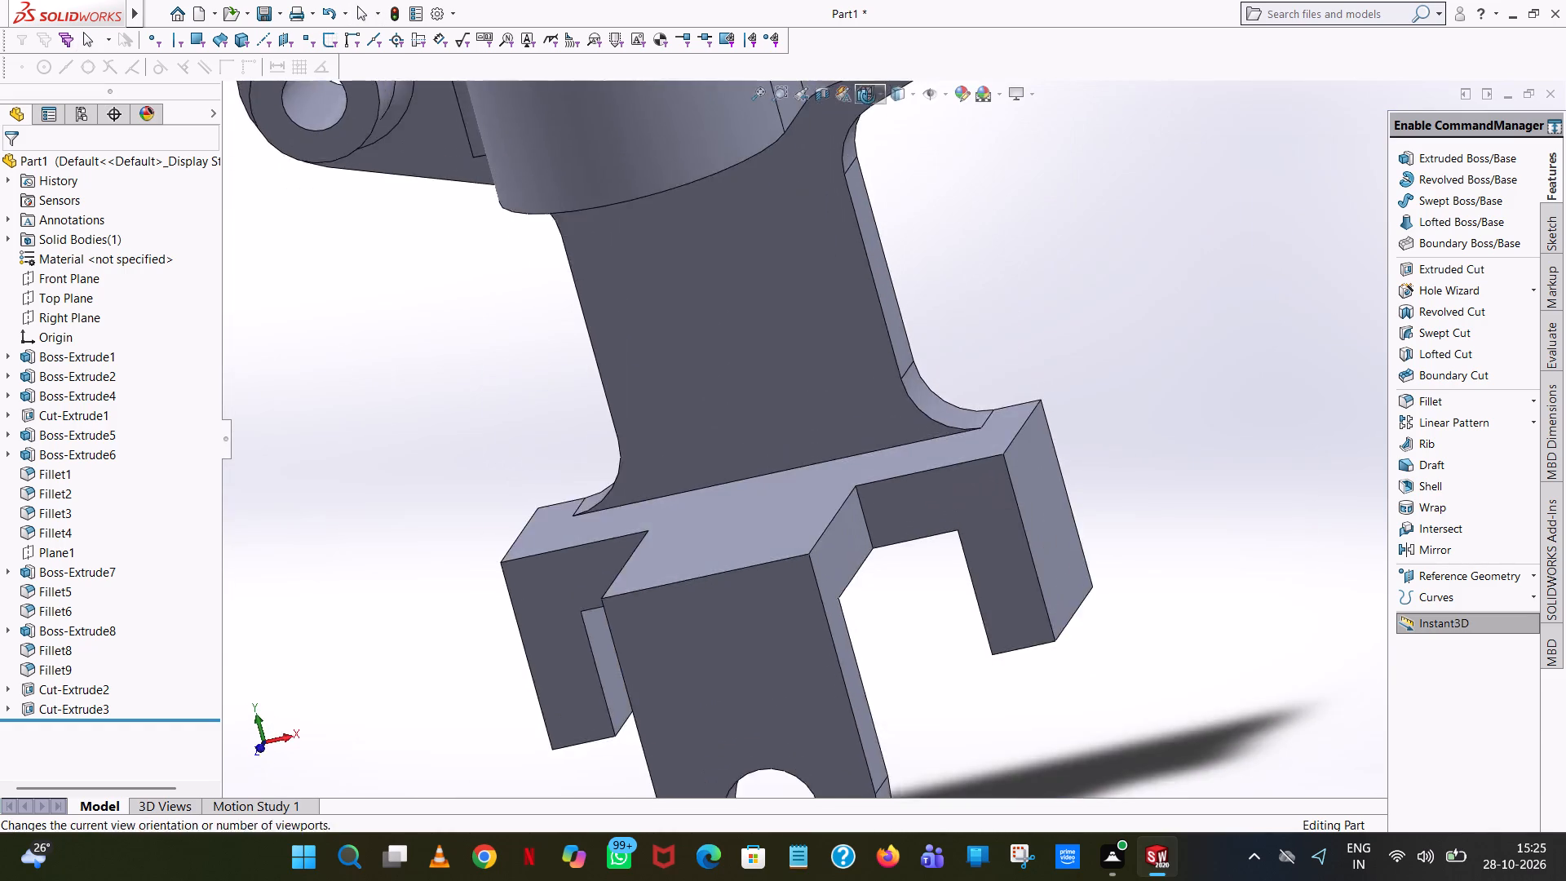
middle_drag(868, 97, 891, 203)
scroll(891, 203, up, 6)
Change the appearance of the whole body to light grey (RGB 192, 192, 192).
right_click(843, 447)
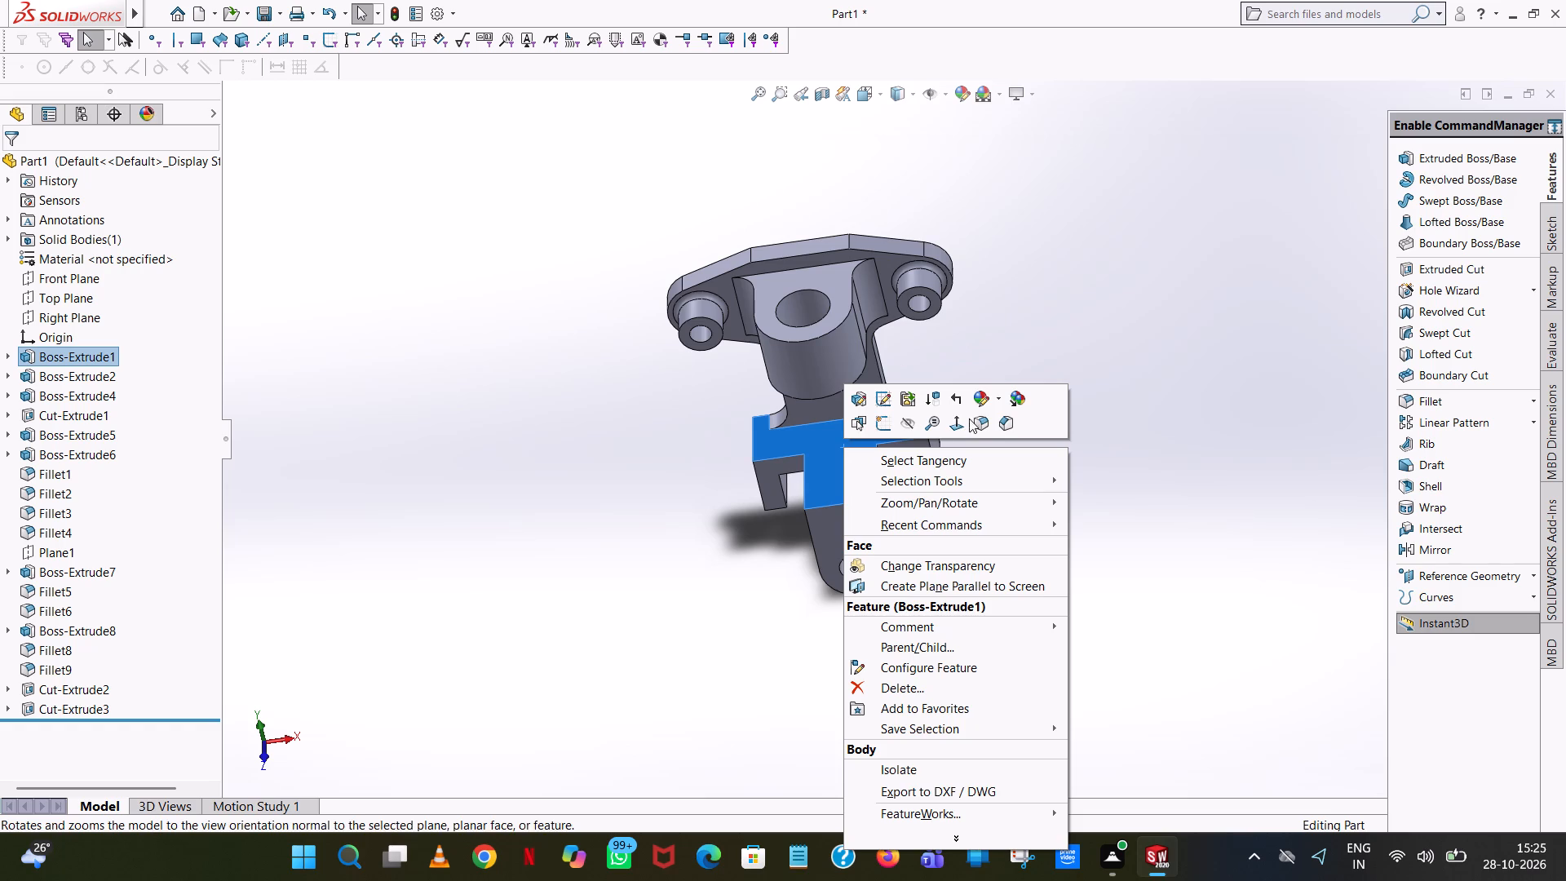
click(981, 395)
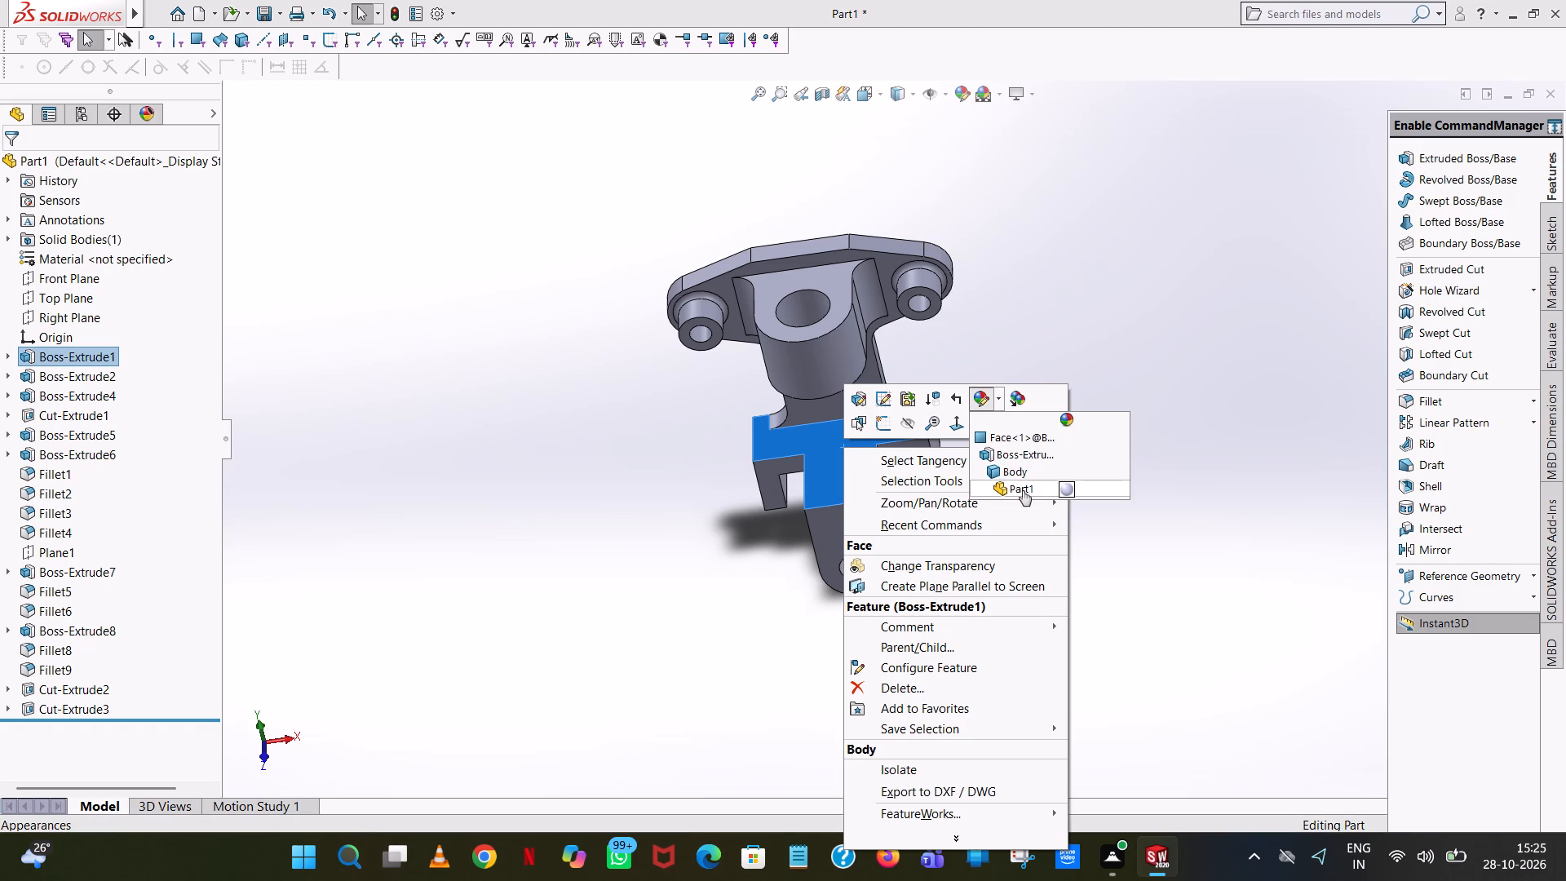
click(1013, 473)
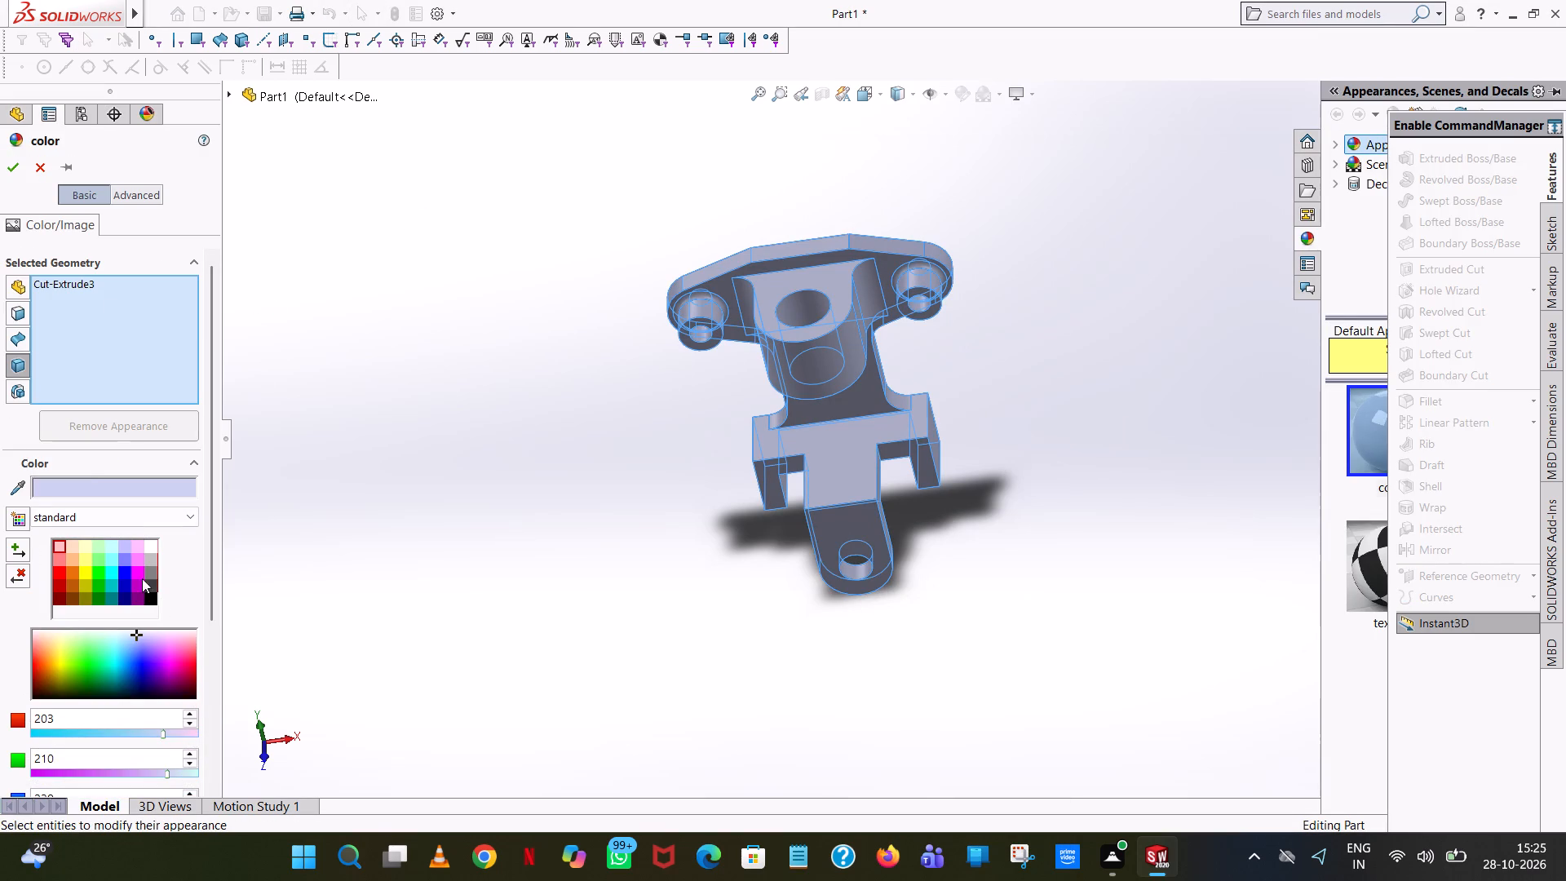
click(149, 569)
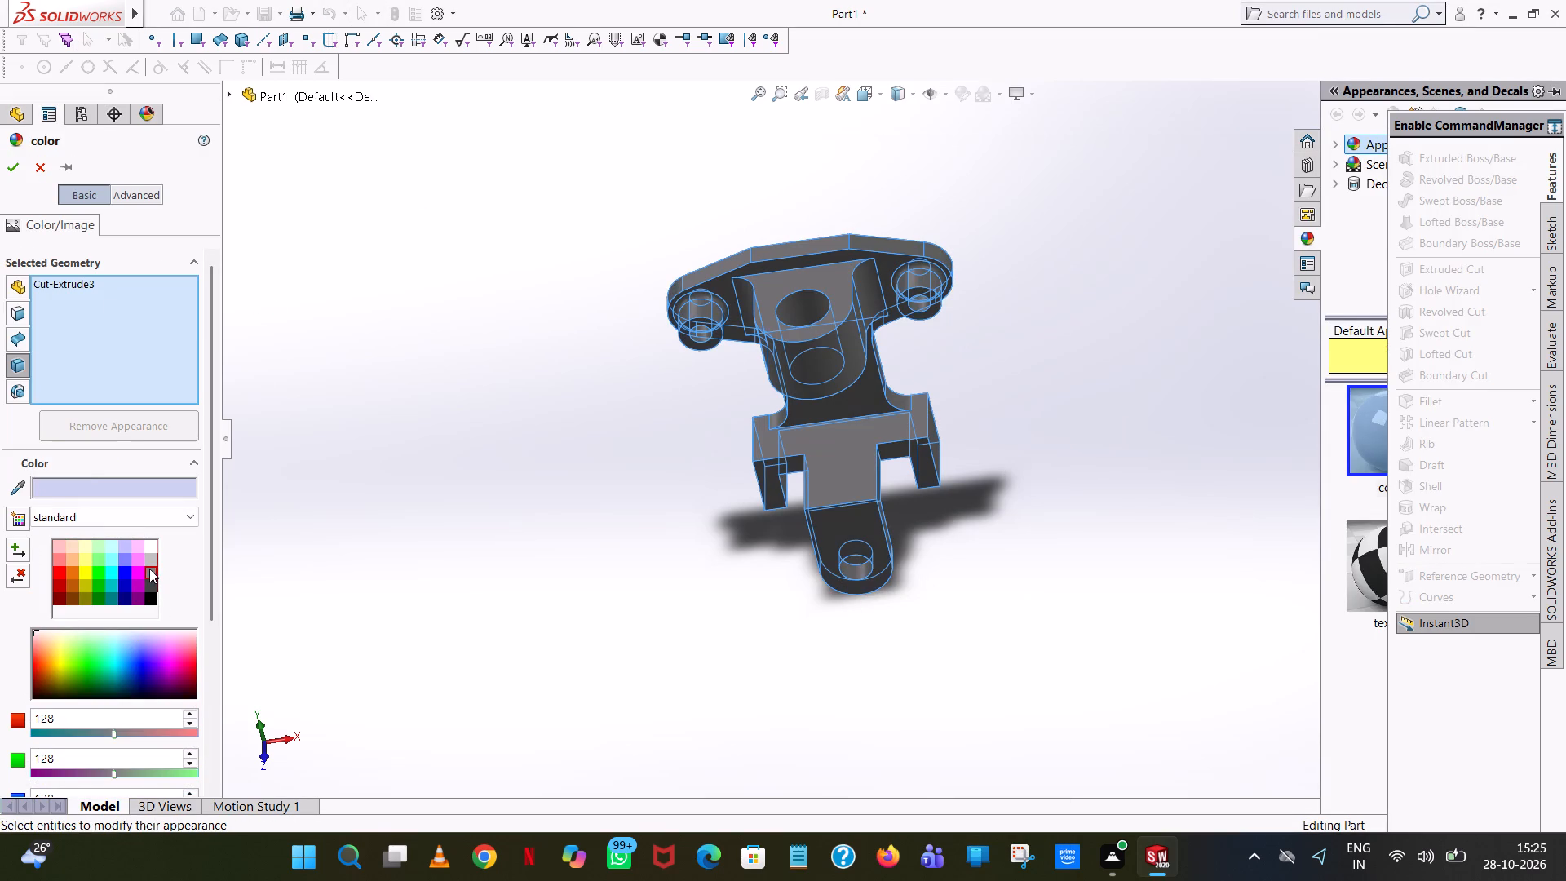
click(155, 557)
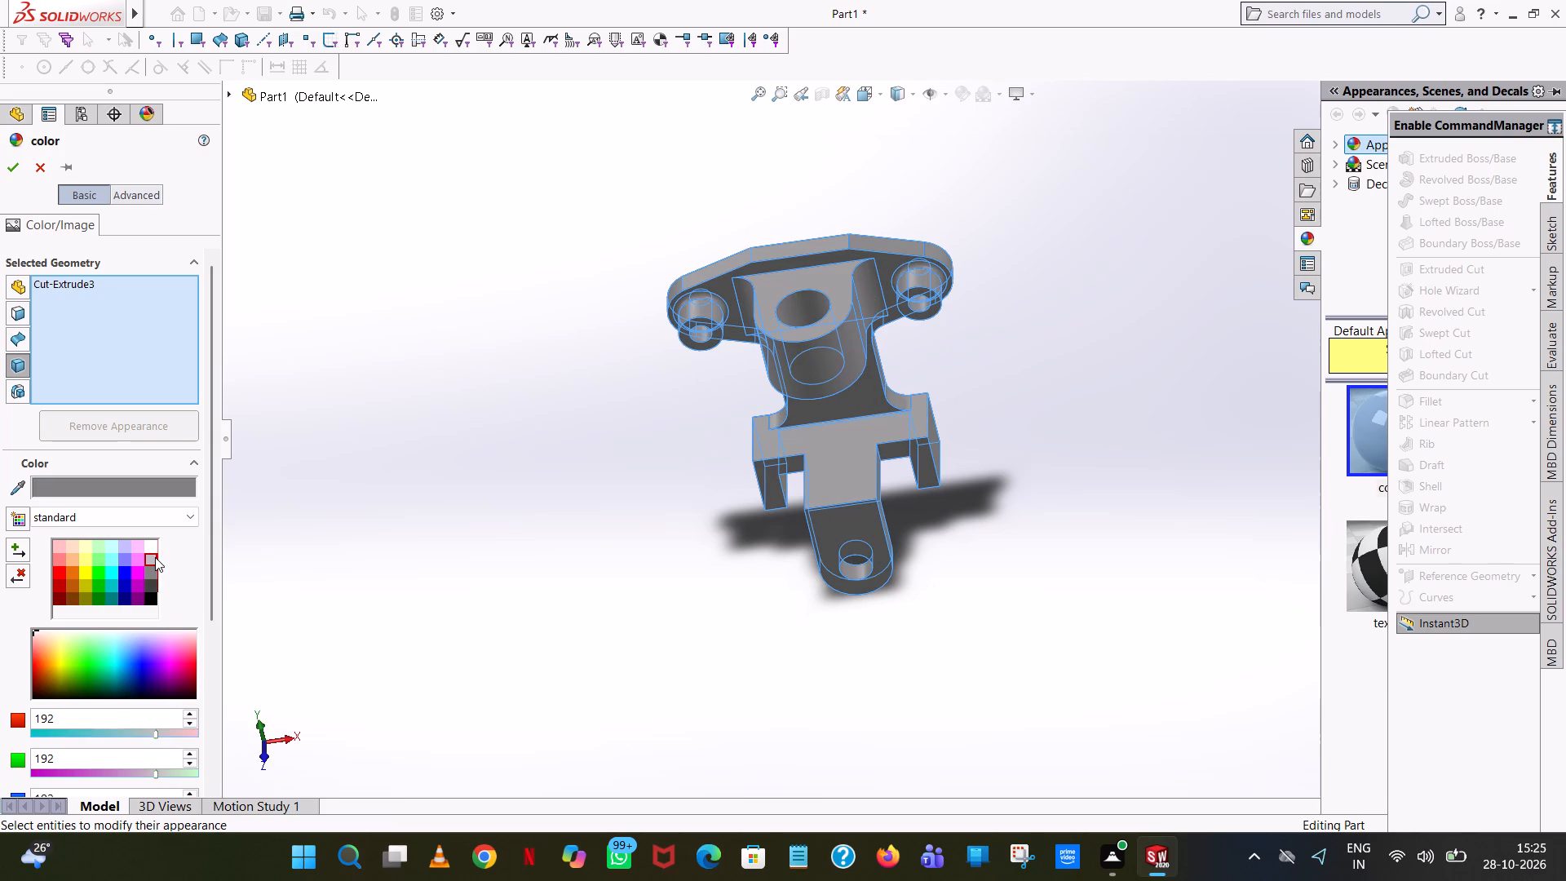
click(12, 163)
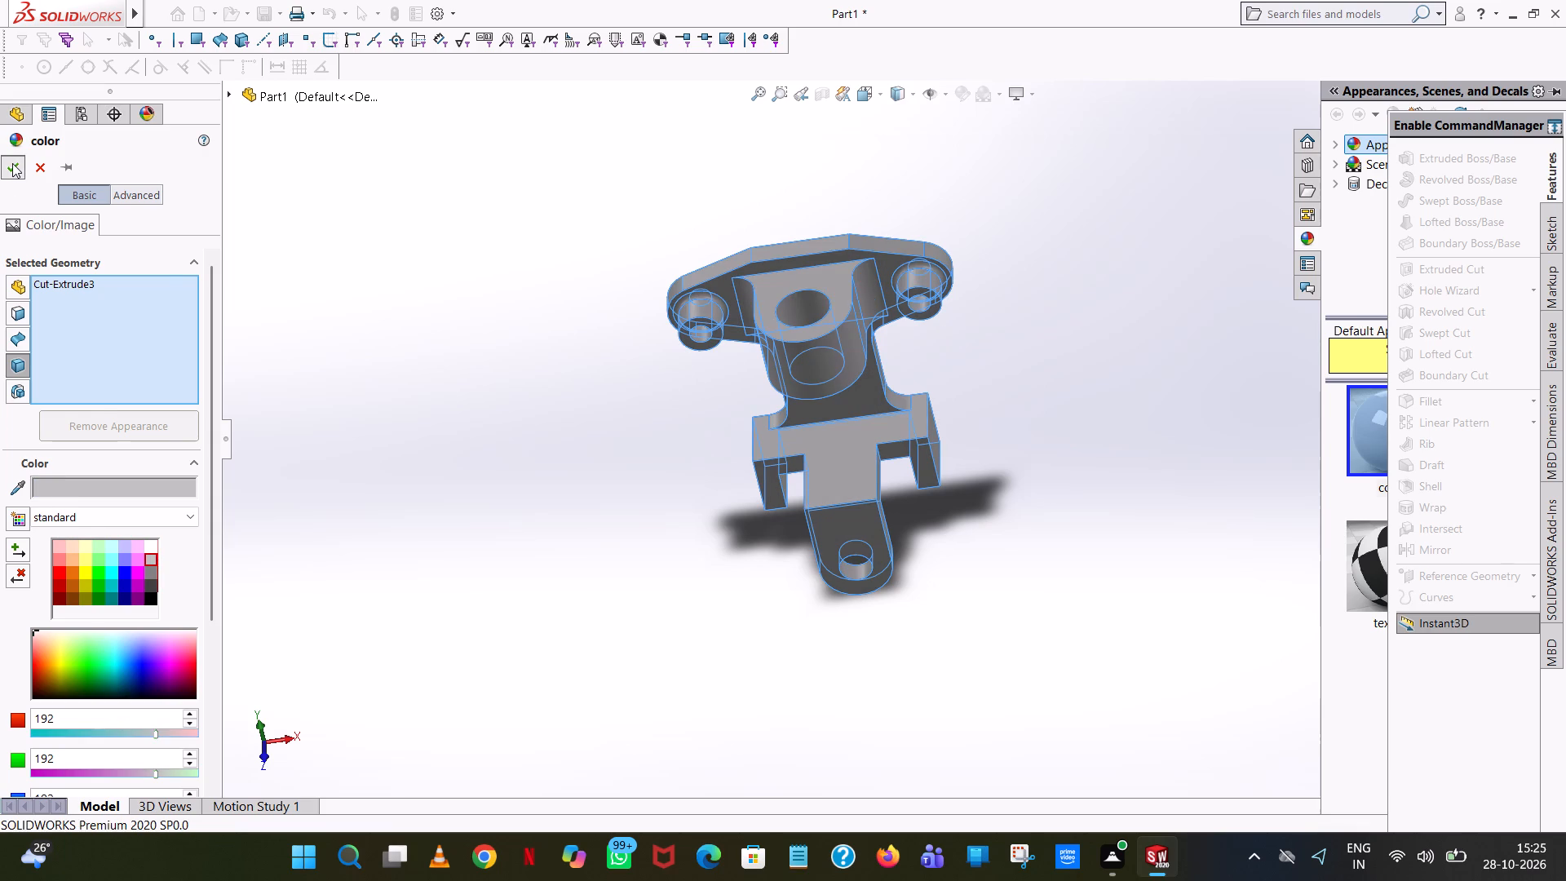
Colour the inner faces of the large head bore, the holed plate's hole and both small boss holes white (RGB 255, 255, 255).
middle_drag(701, 448, 850, 511)
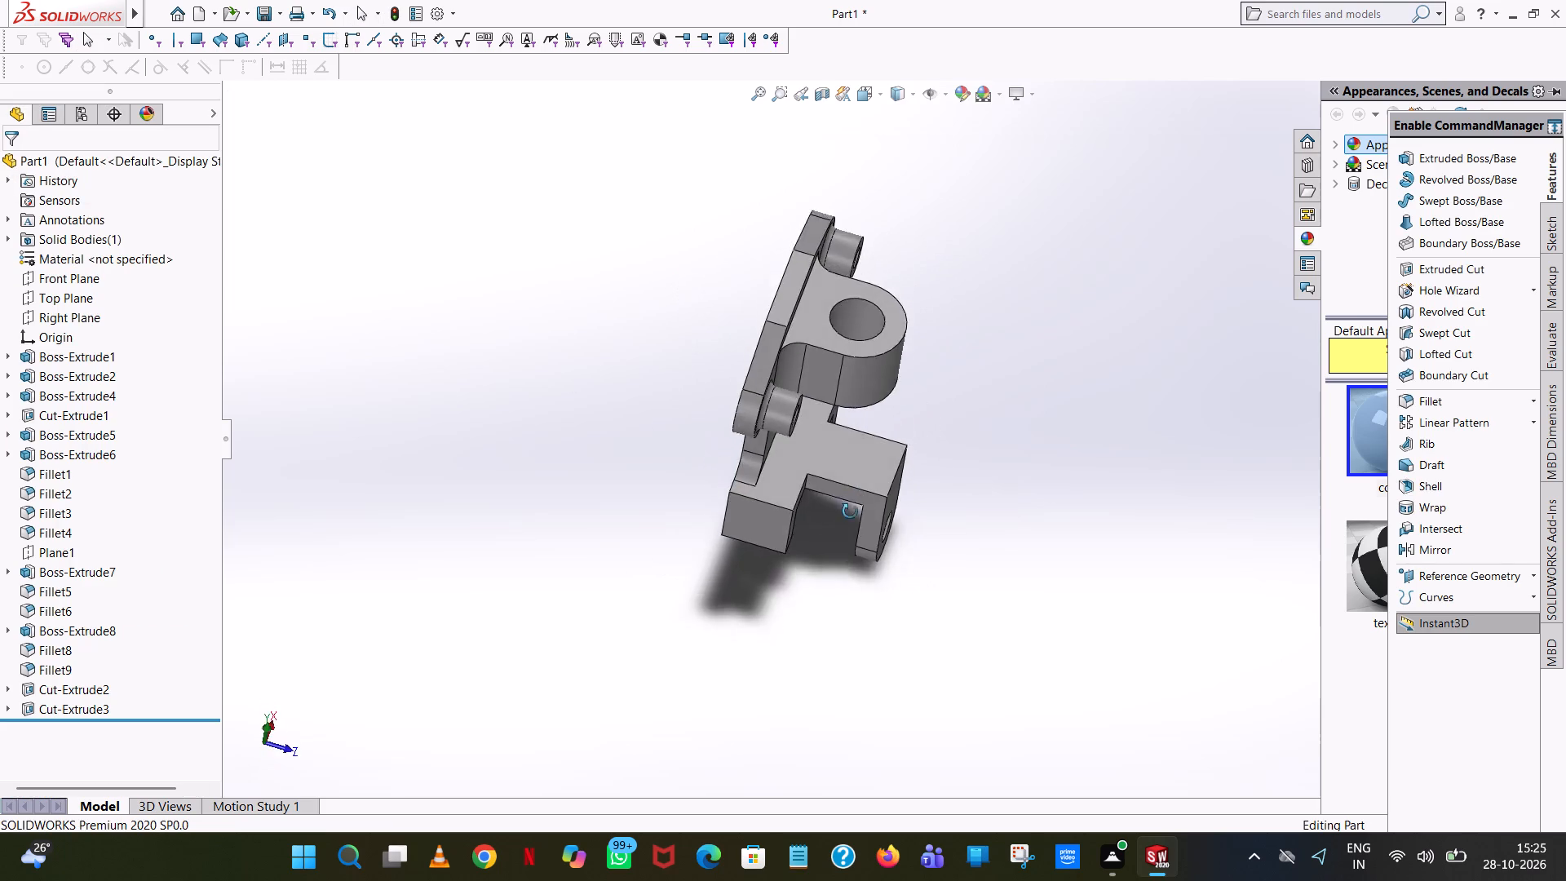
middle_drag(850, 511, 829, 318)
scroll(839, 435, up, 1)
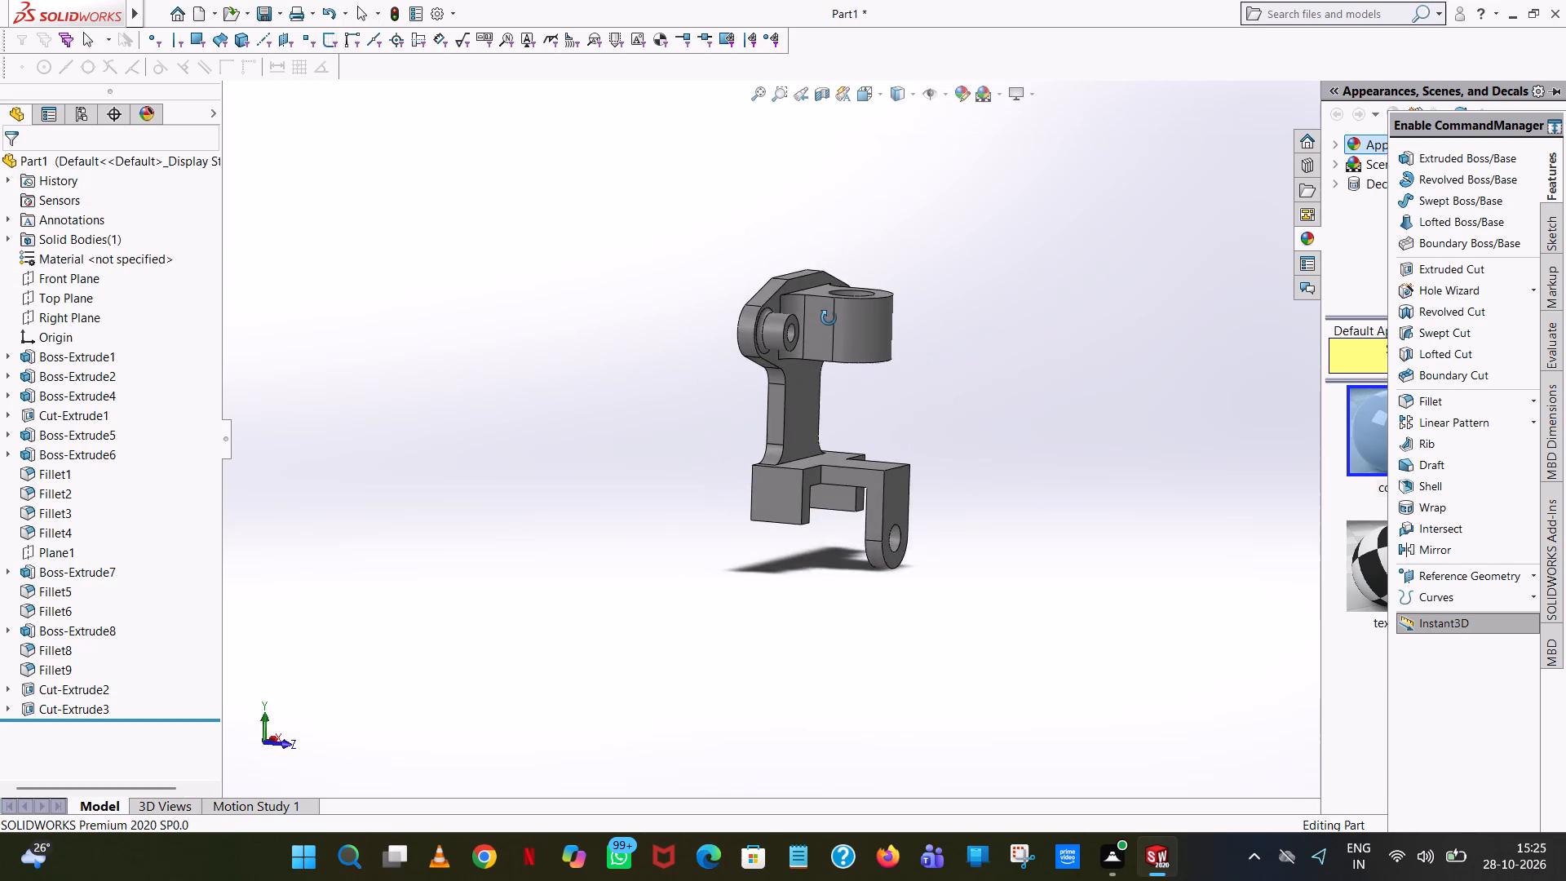
middle_drag(829, 318, 822, 503)
click(852, 336)
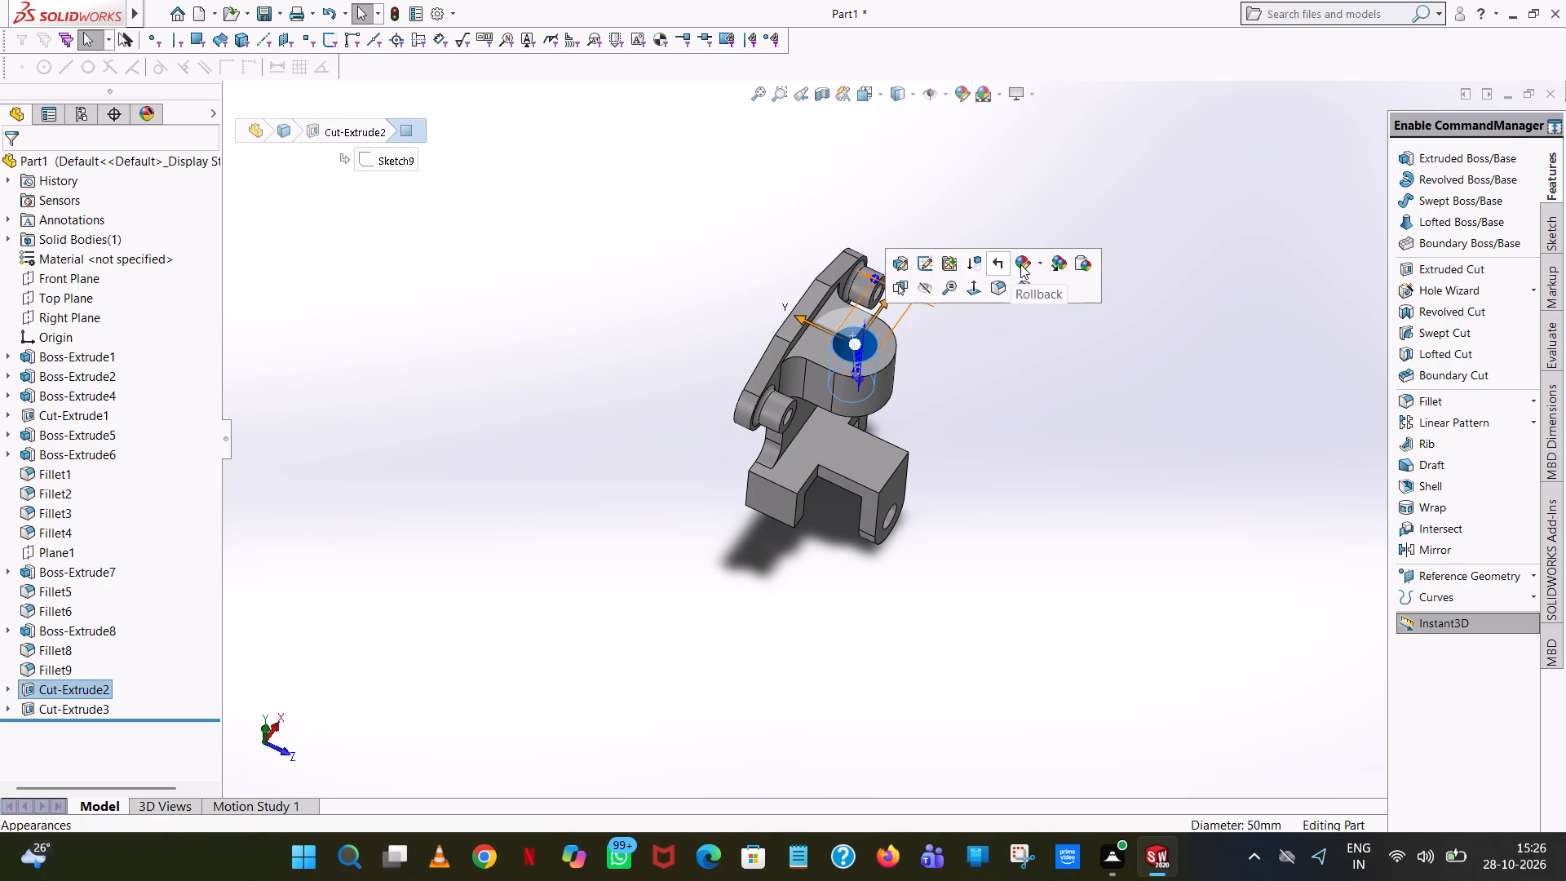
click(1020, 264)
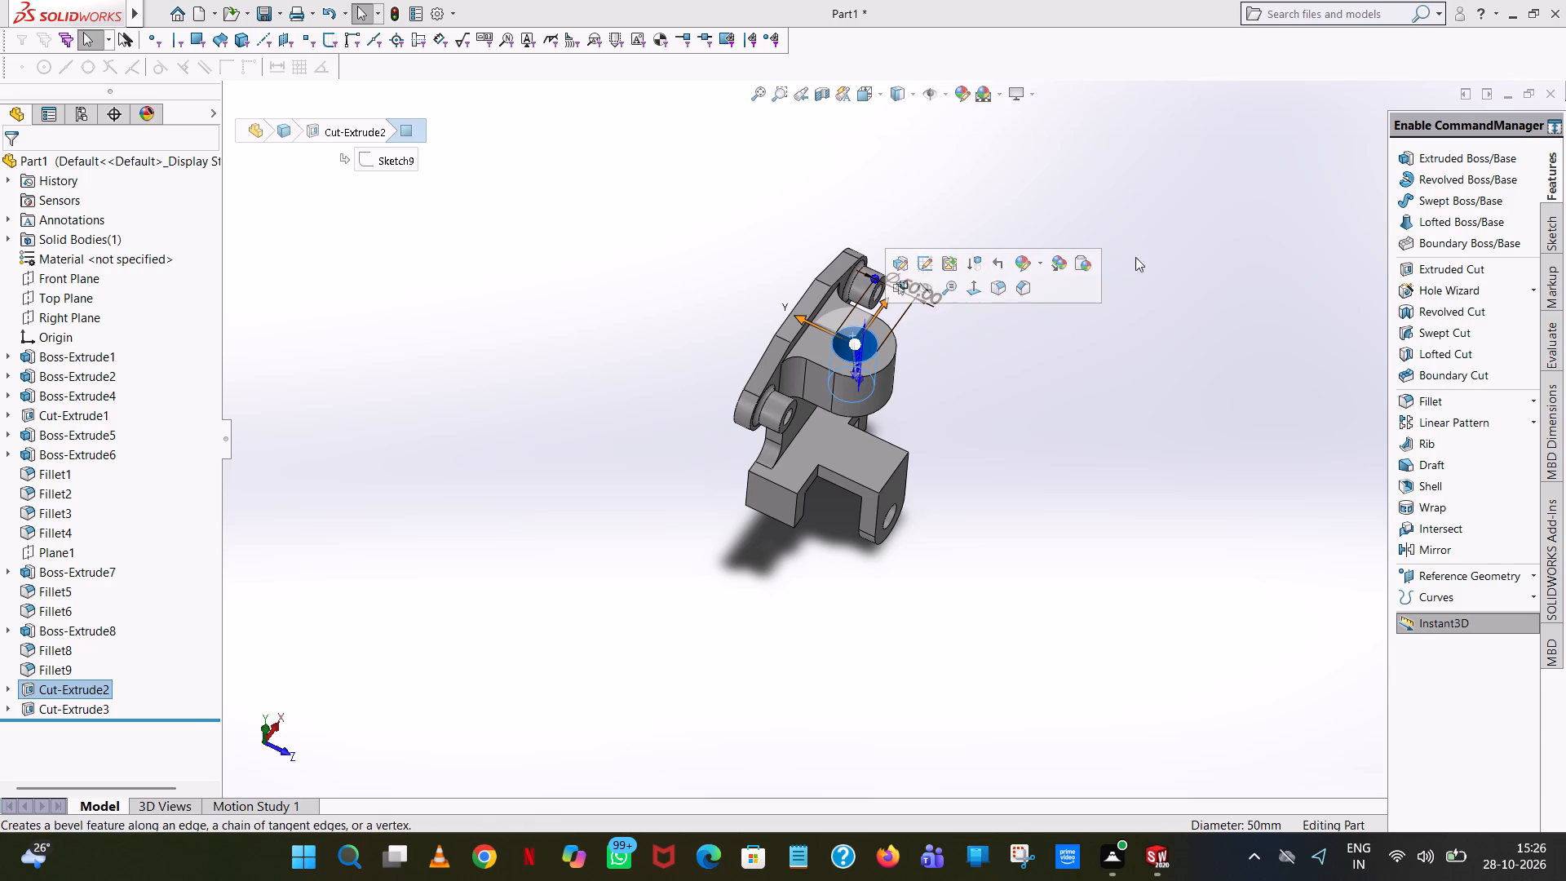
click(1015, 258)
click(1051, 305)
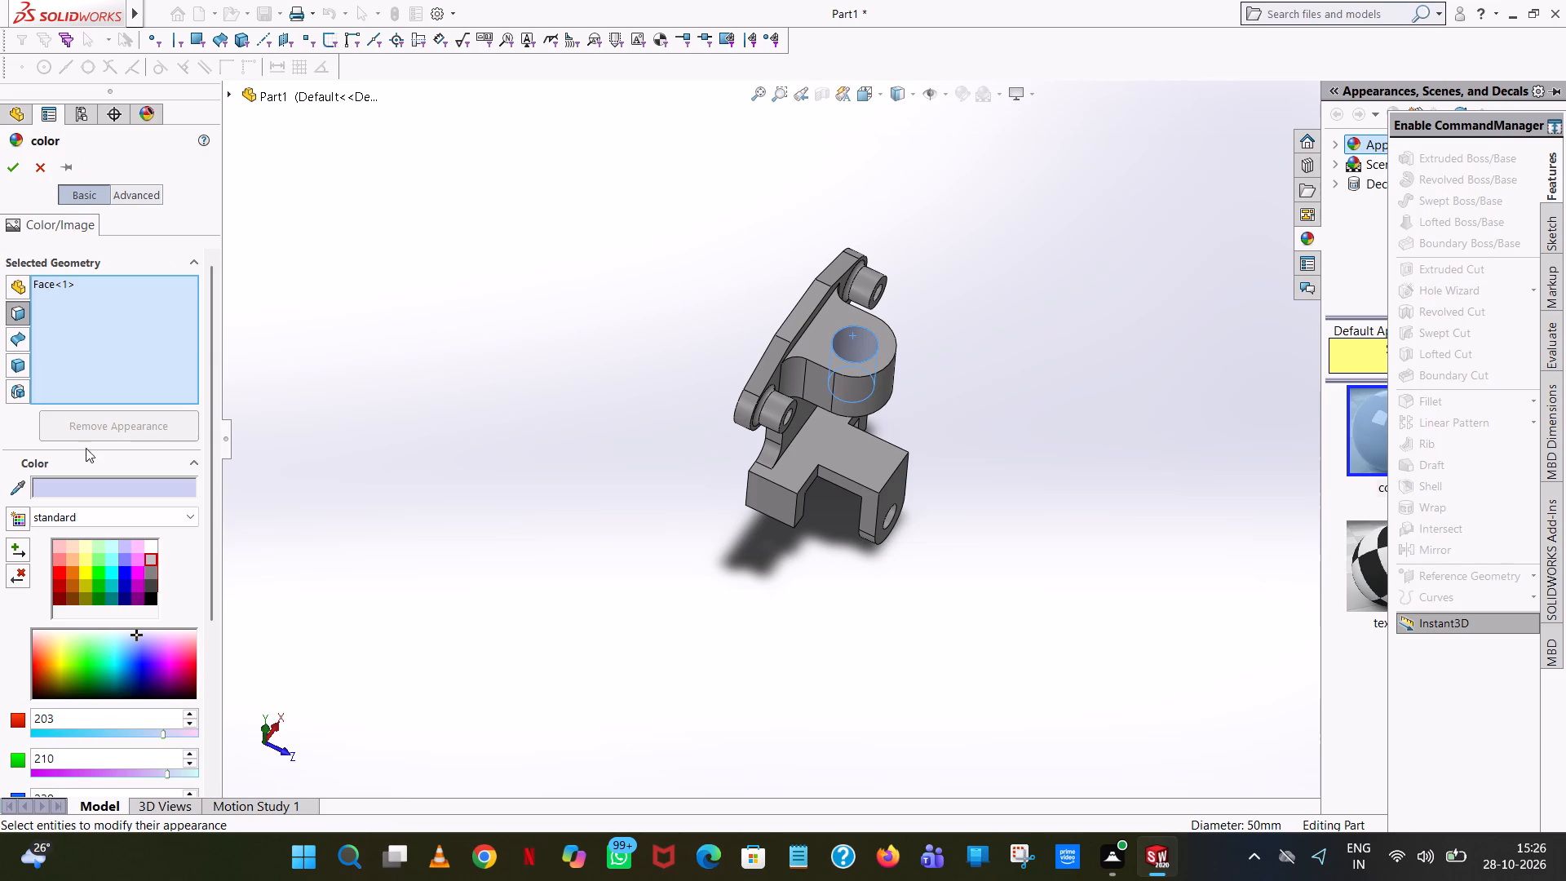
click(152, 542)
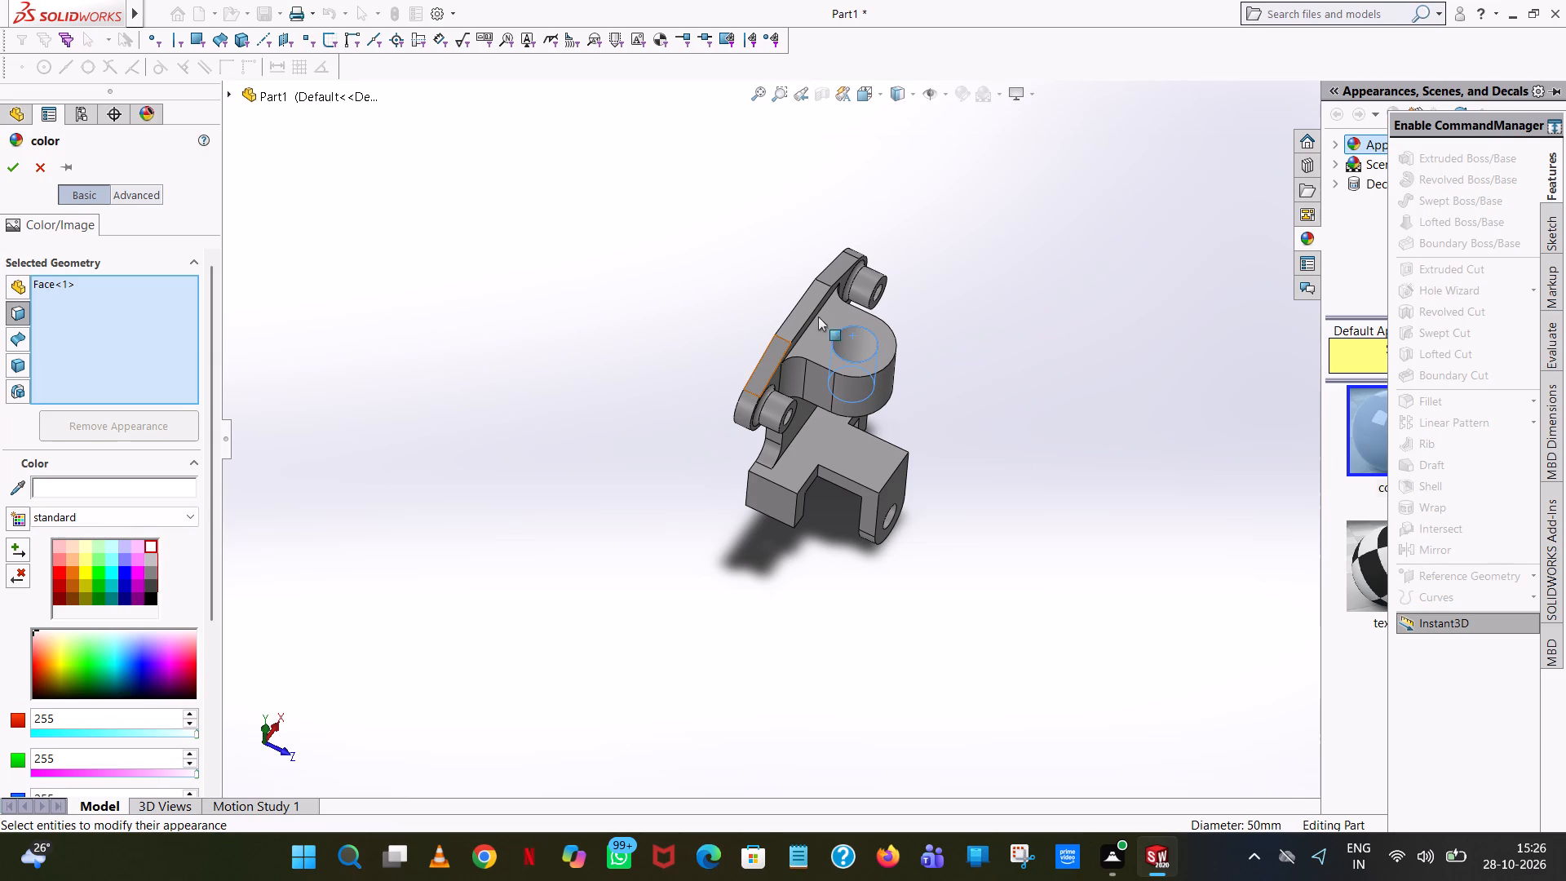
click(891, 516)
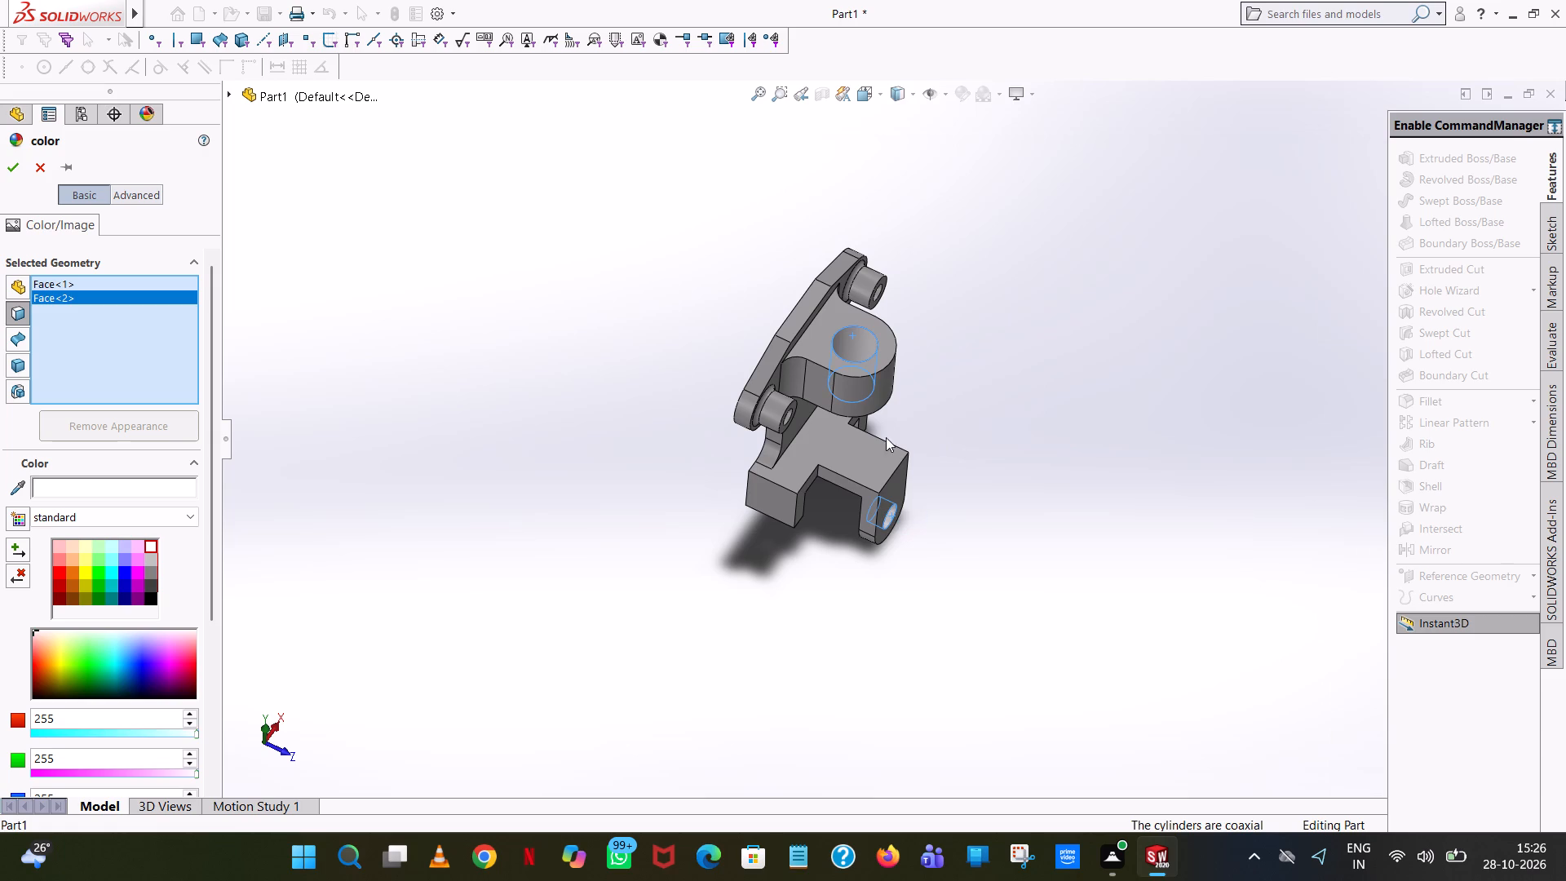
middle_drag(910, 401, 826, 283)
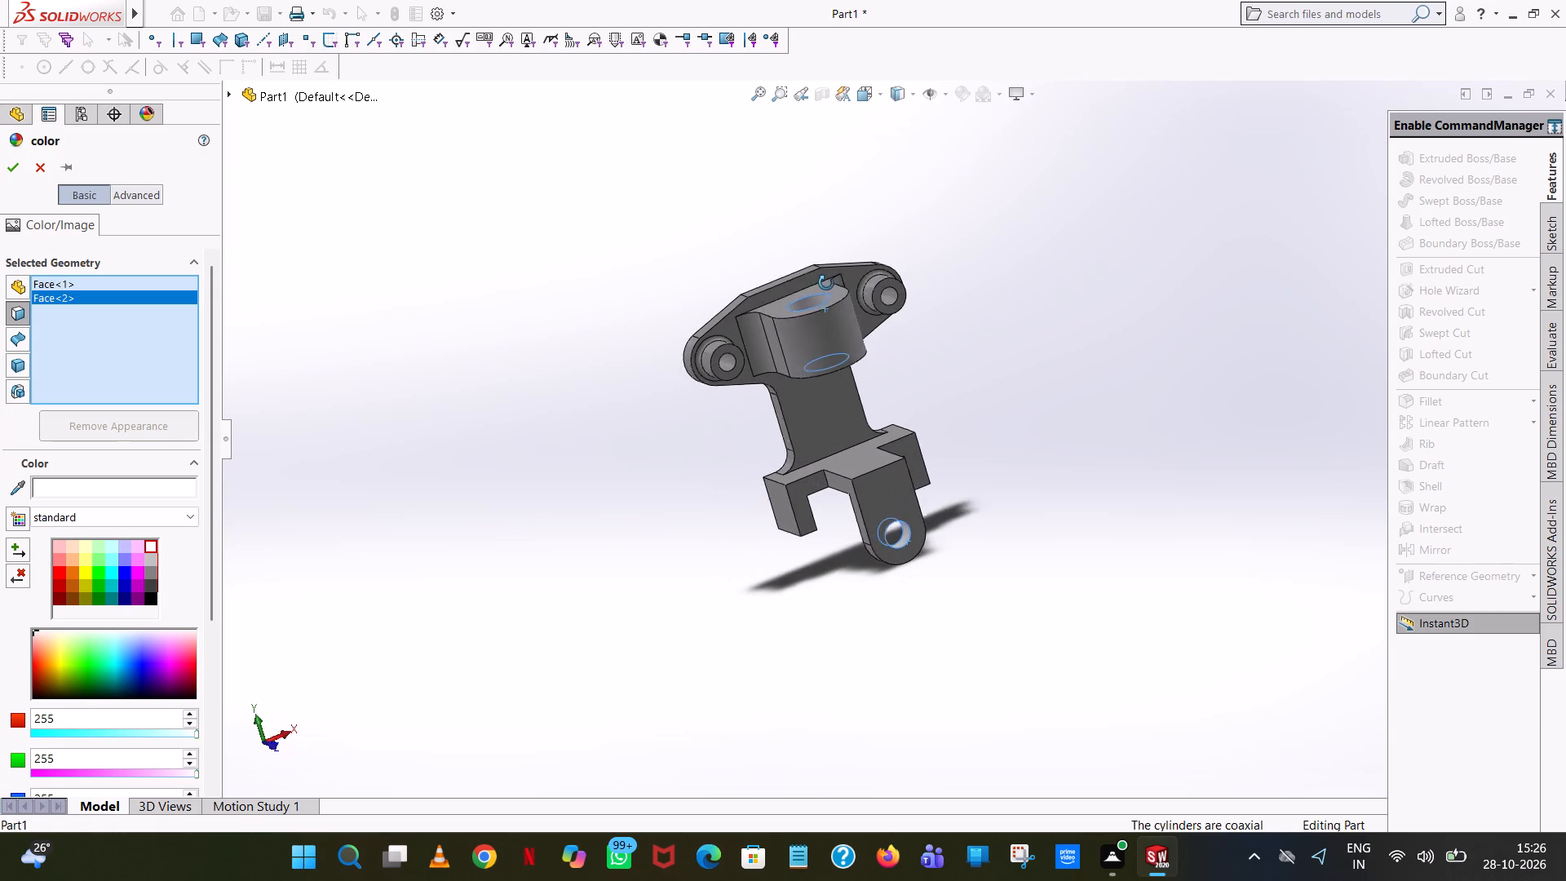
middle_drag(826, 283, 823, 284)
scroll(894, 291, down, 3)
click(888, 331)
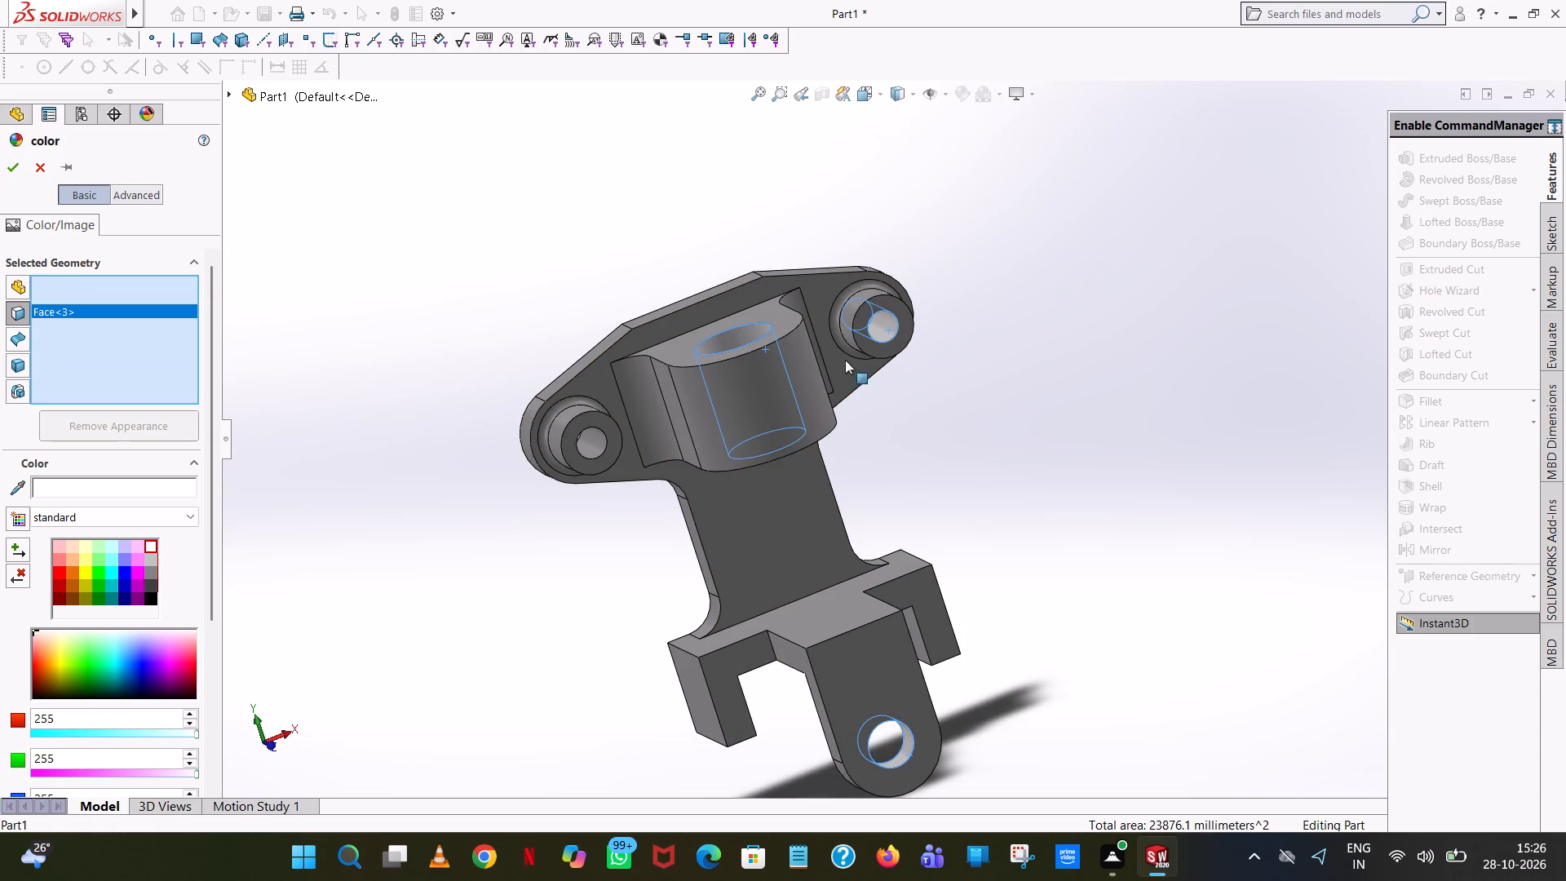
click(597, 436)
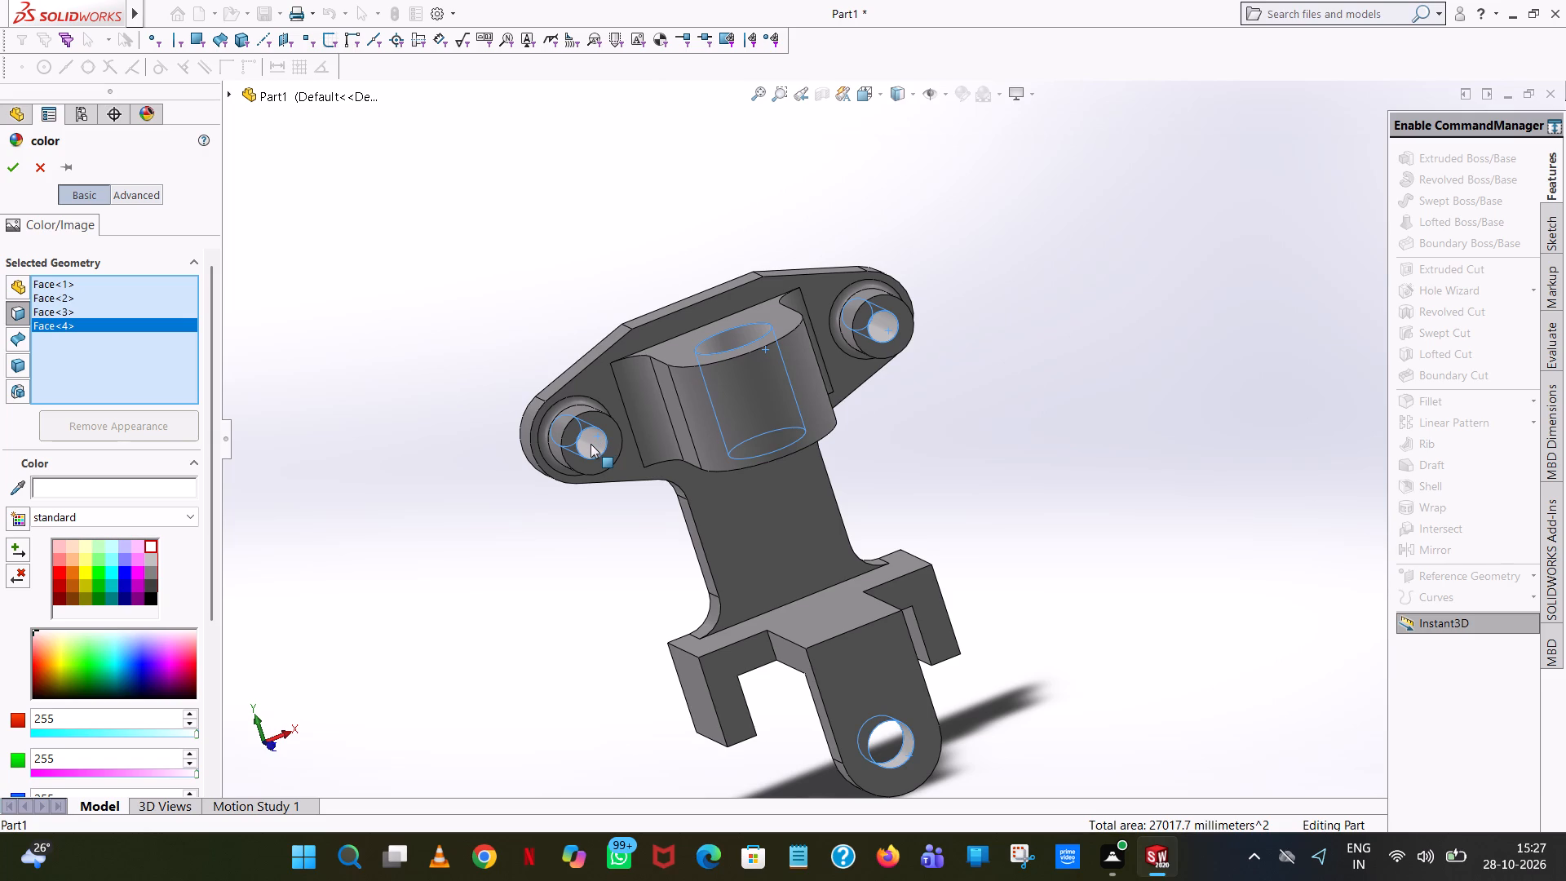
scroll(1038, 648, up, 2)
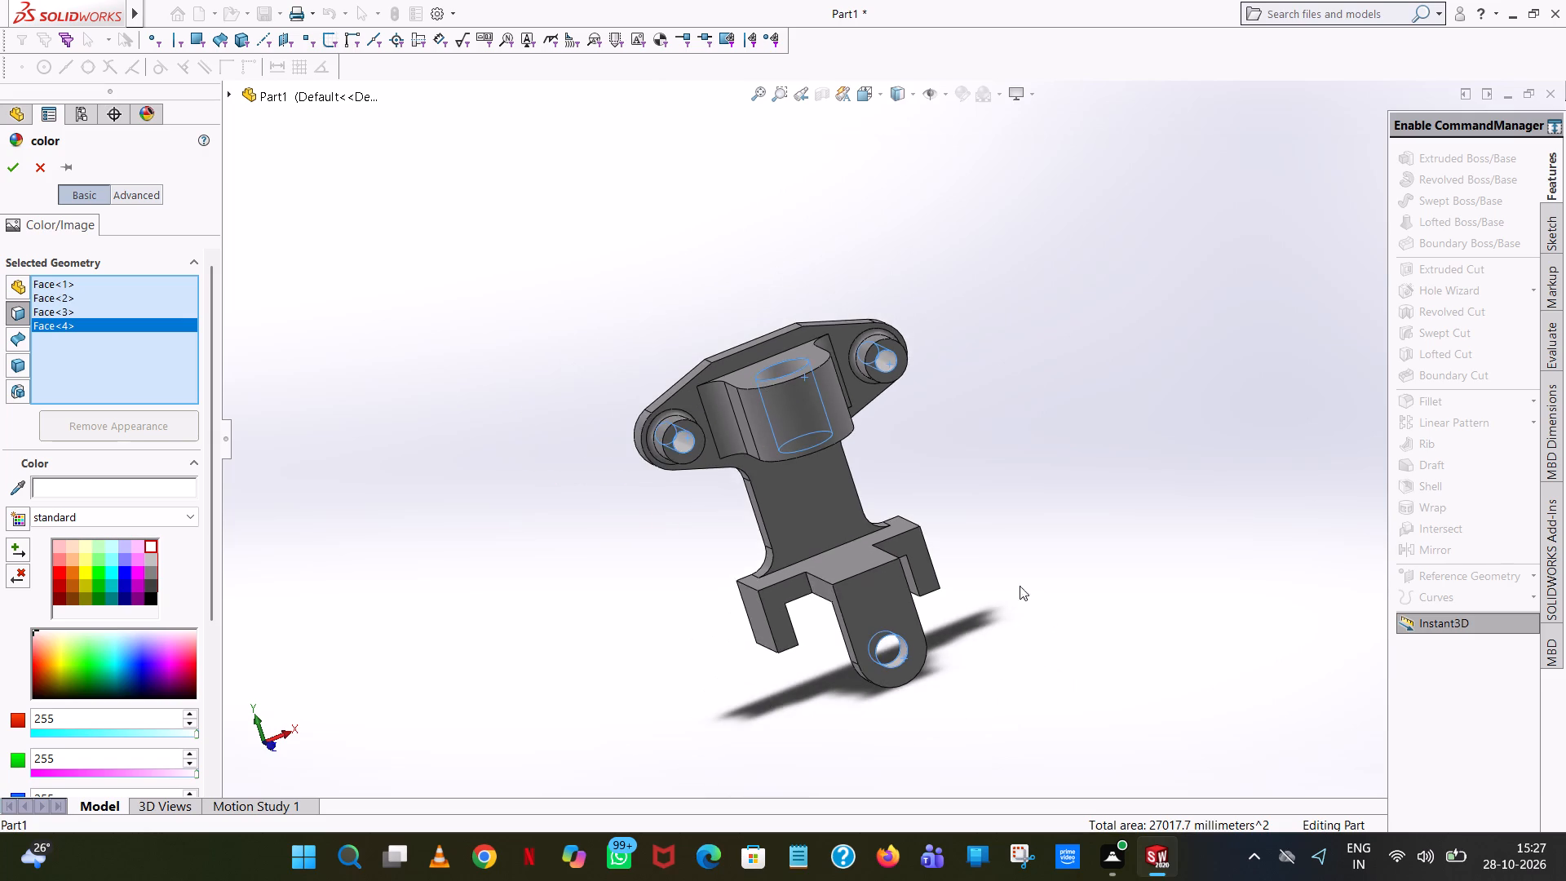
scroll(988, 538, up, 2)
middle_drag(988, 538, 1256, 442)
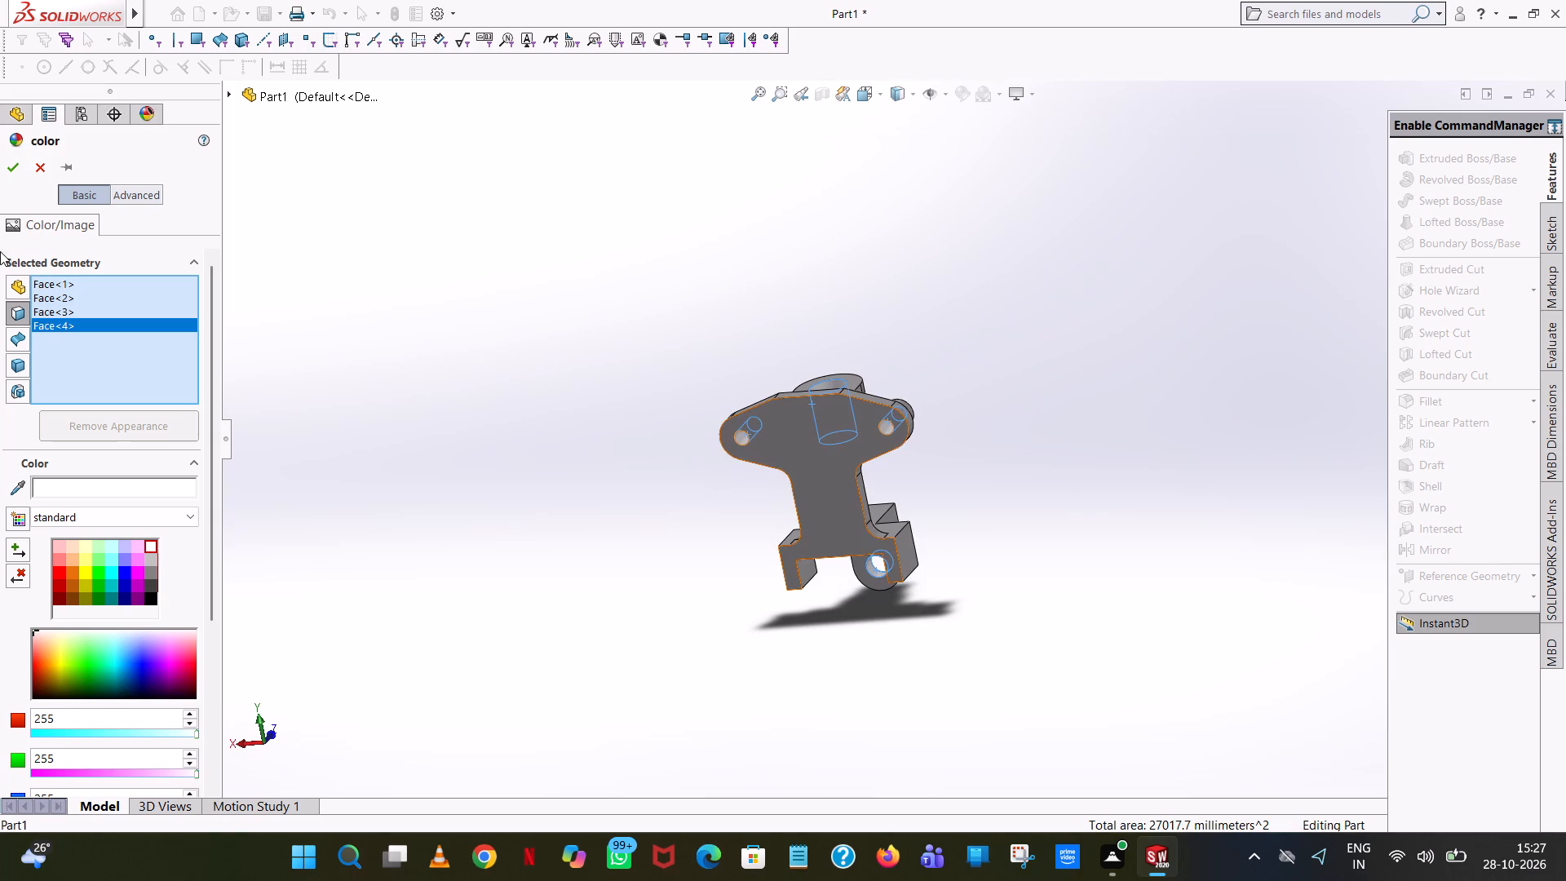
click(12, 161)
Inspect the recoloured part and its white hole faces from the back, front and sides.
click(1170, 402)
middle_drag(1120, 416, 1094, 418)
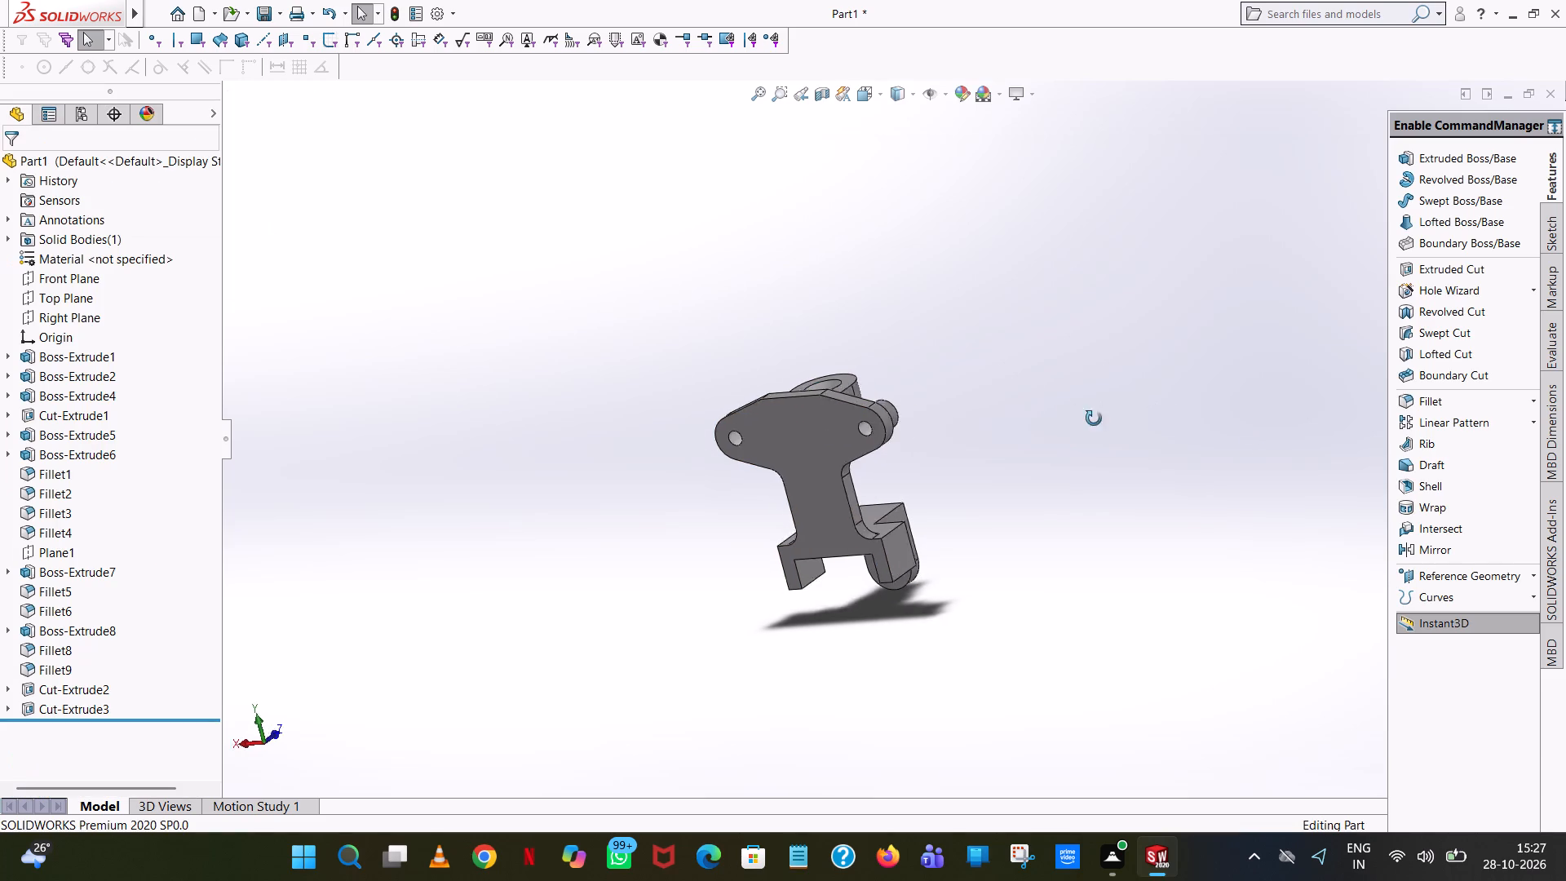
middle_drag(1094, 418, 933, 687)
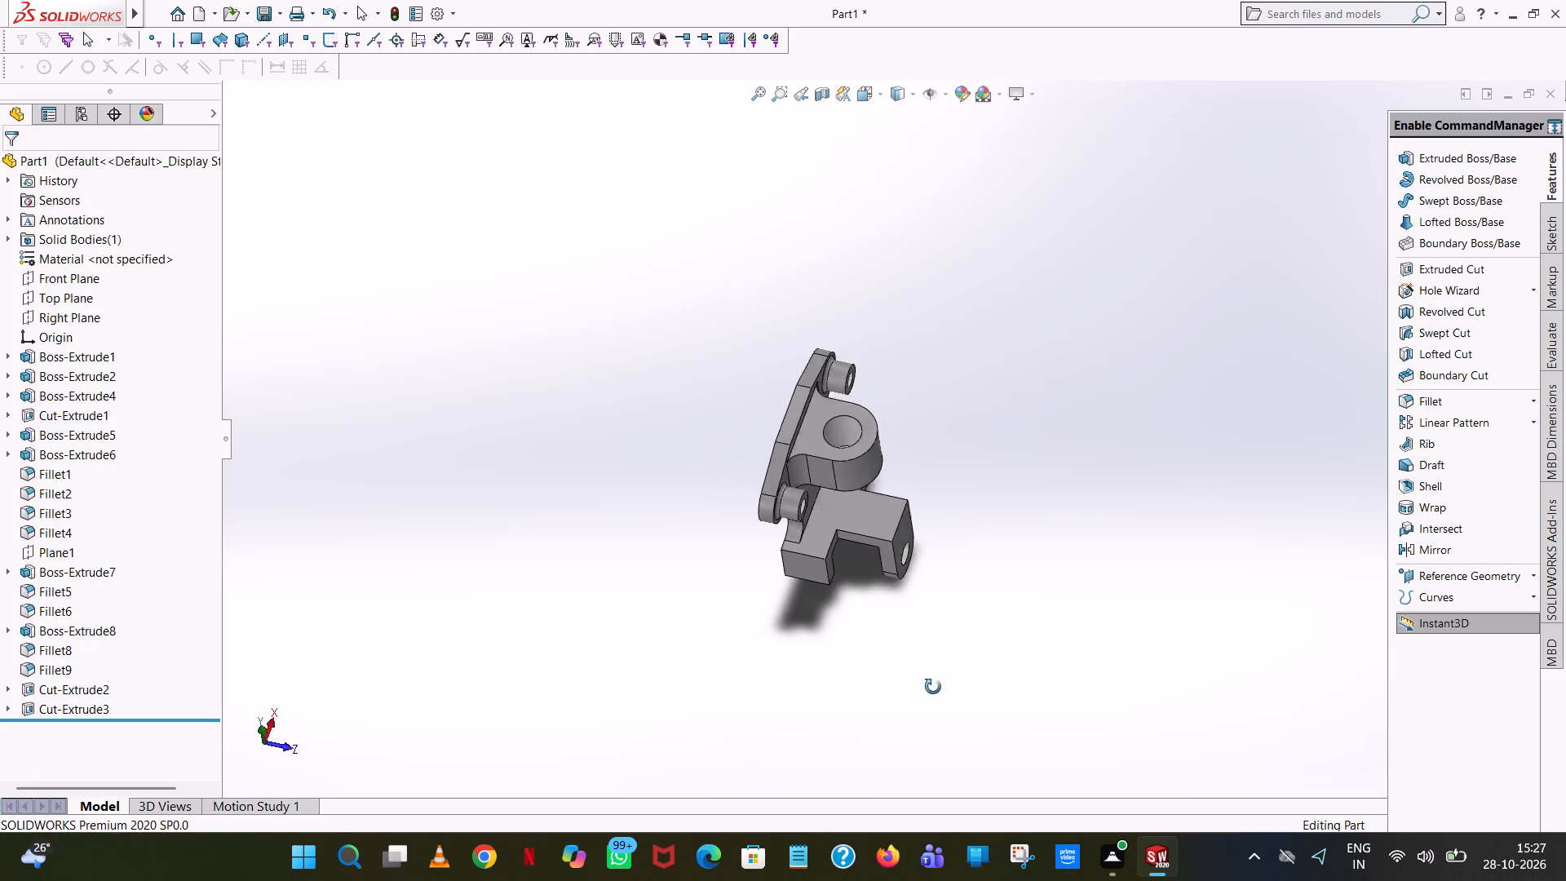
middle_drag(933, 687, 838, 653)
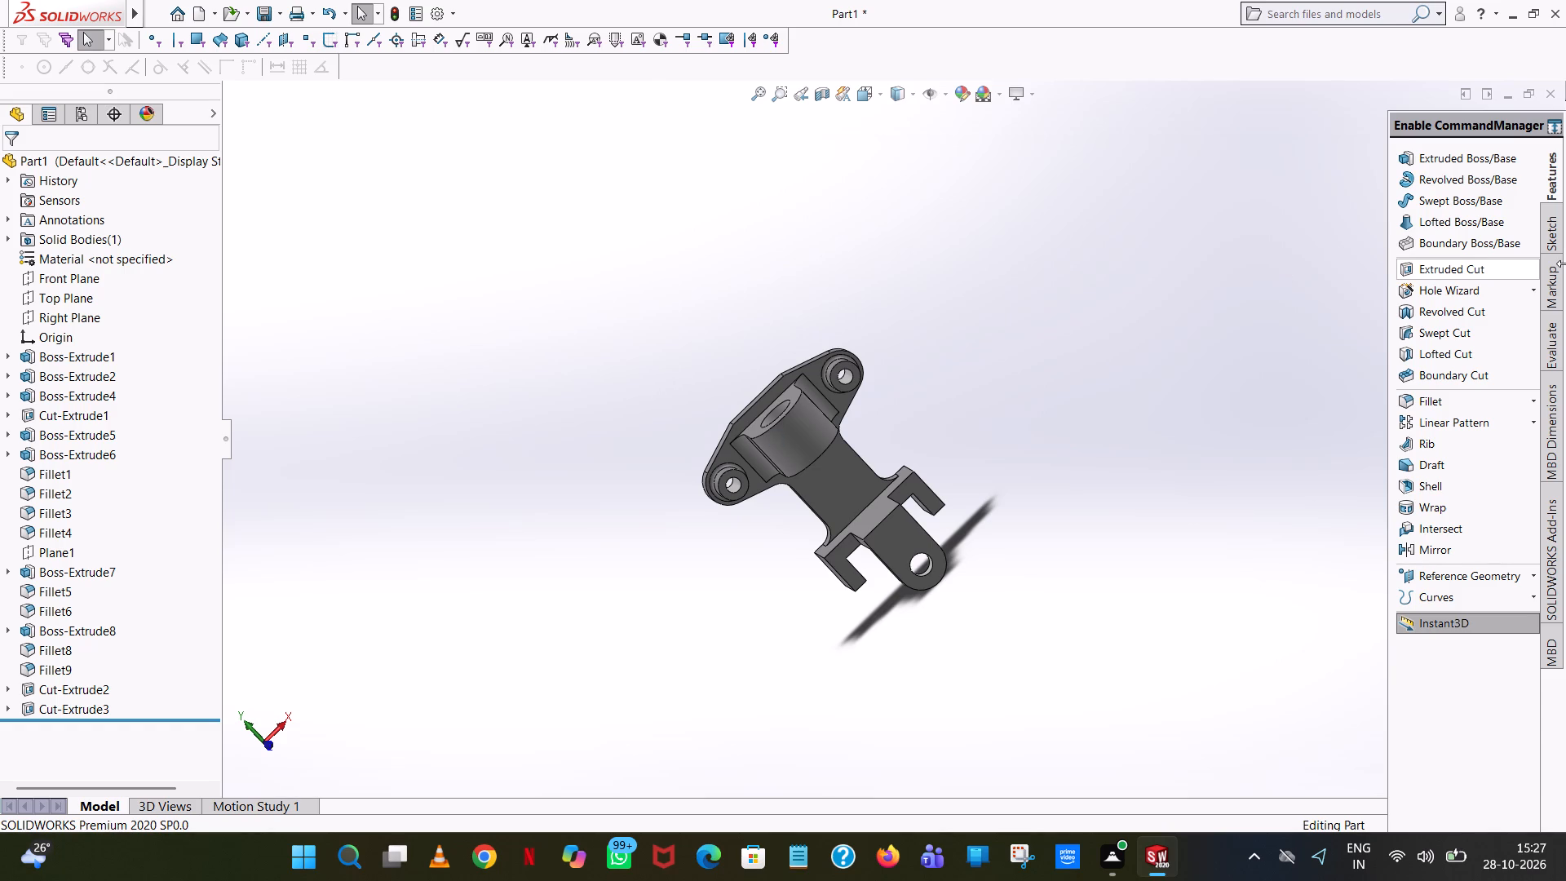
middle_drag(967, 671, 1150, 516)
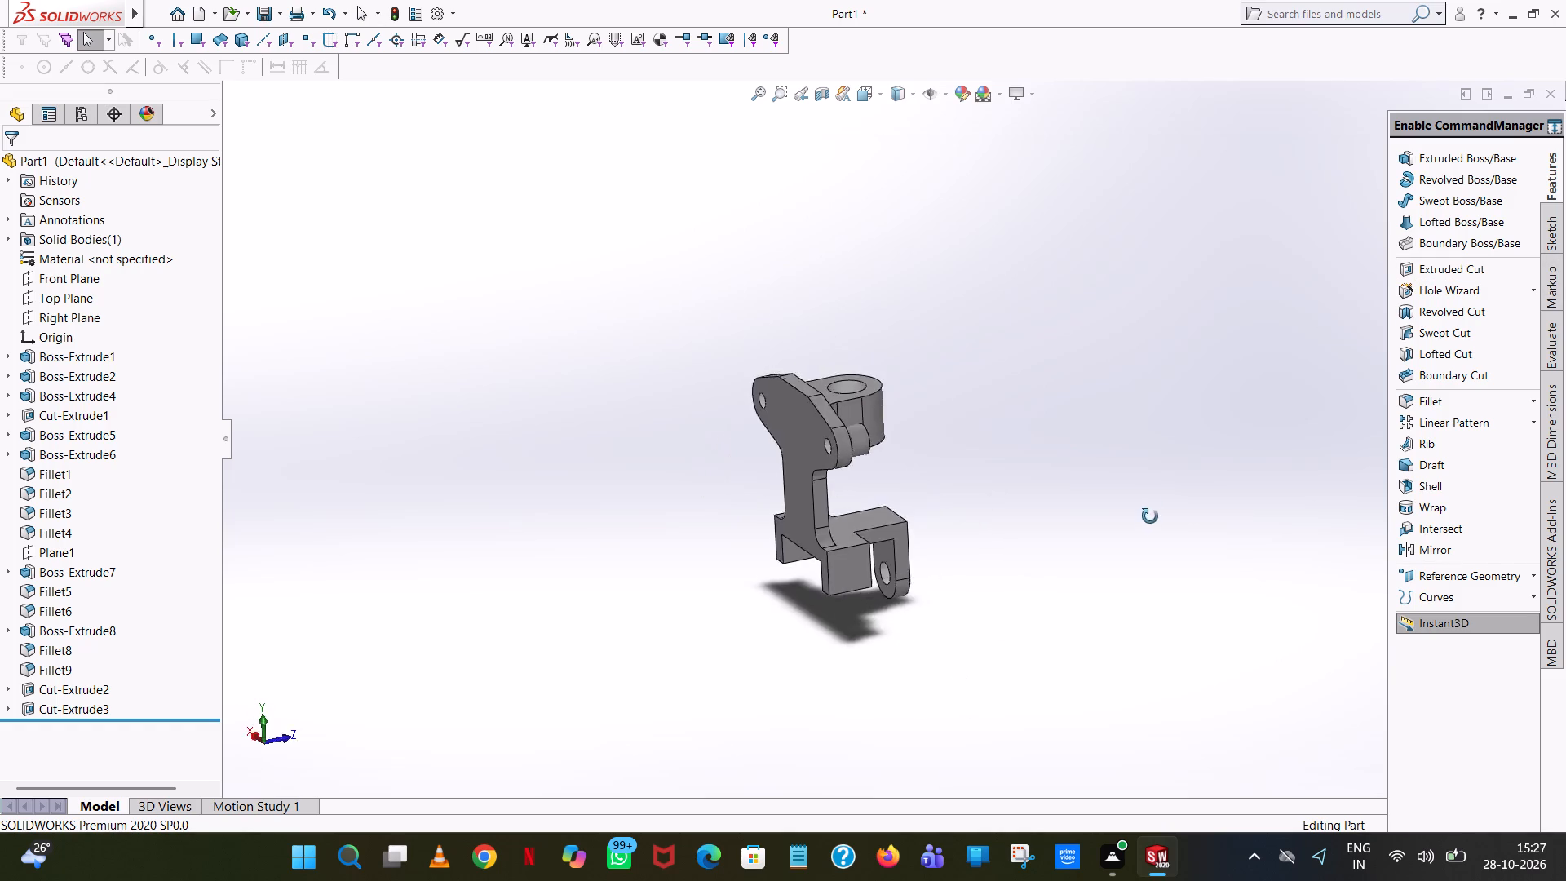
middle_drag(1150, 516, 1079, 381)
scroll(1079, 381, up, 1)
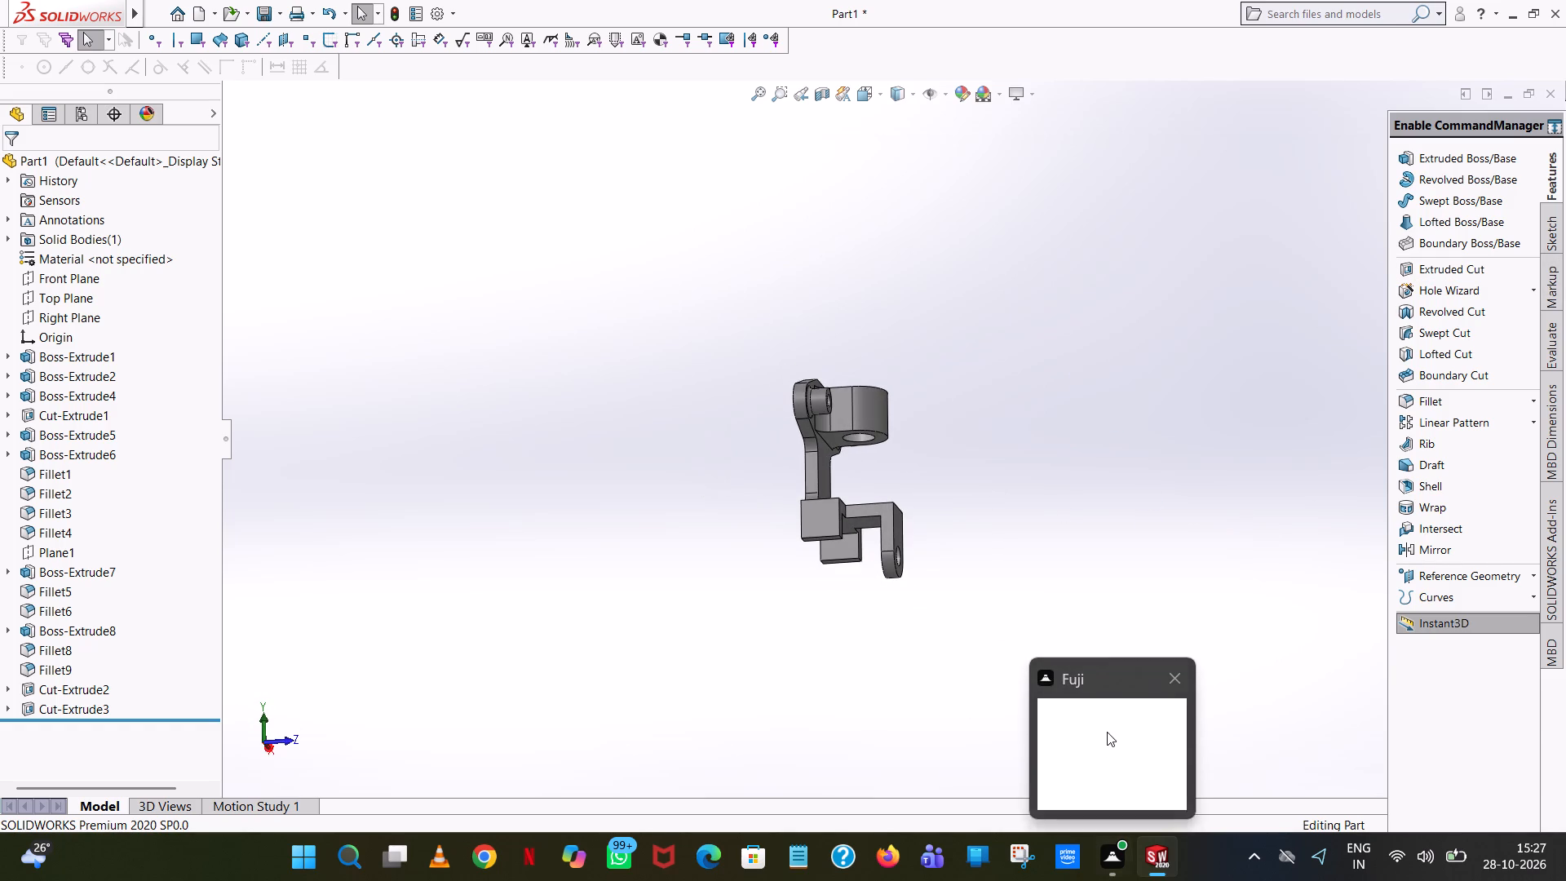
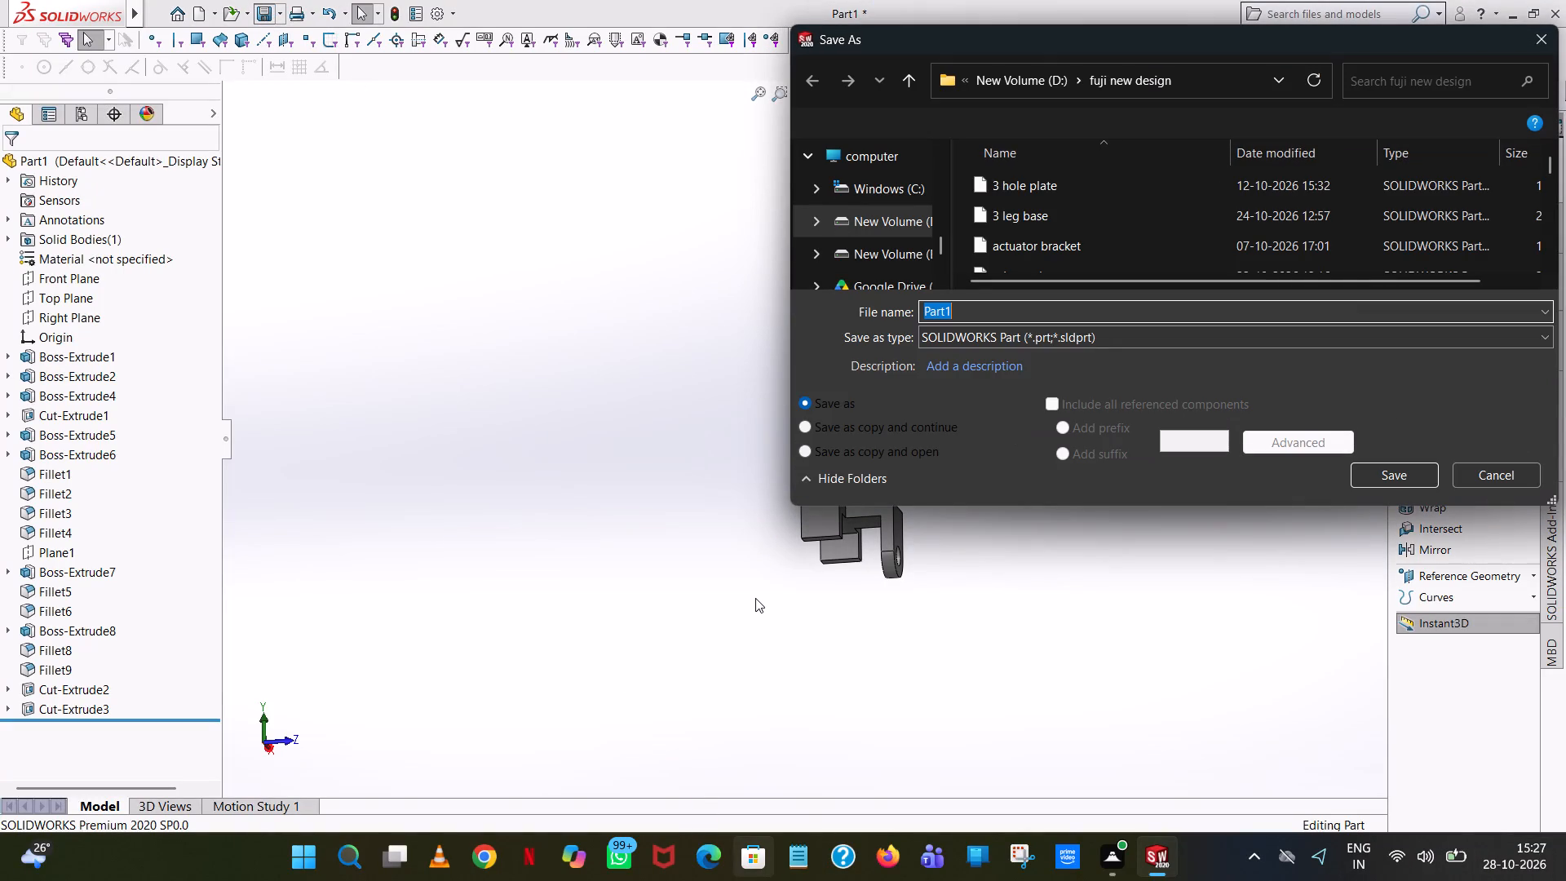
Save the part as "offset mounting bracket" in the fuji new design folder.
text(offset mou)
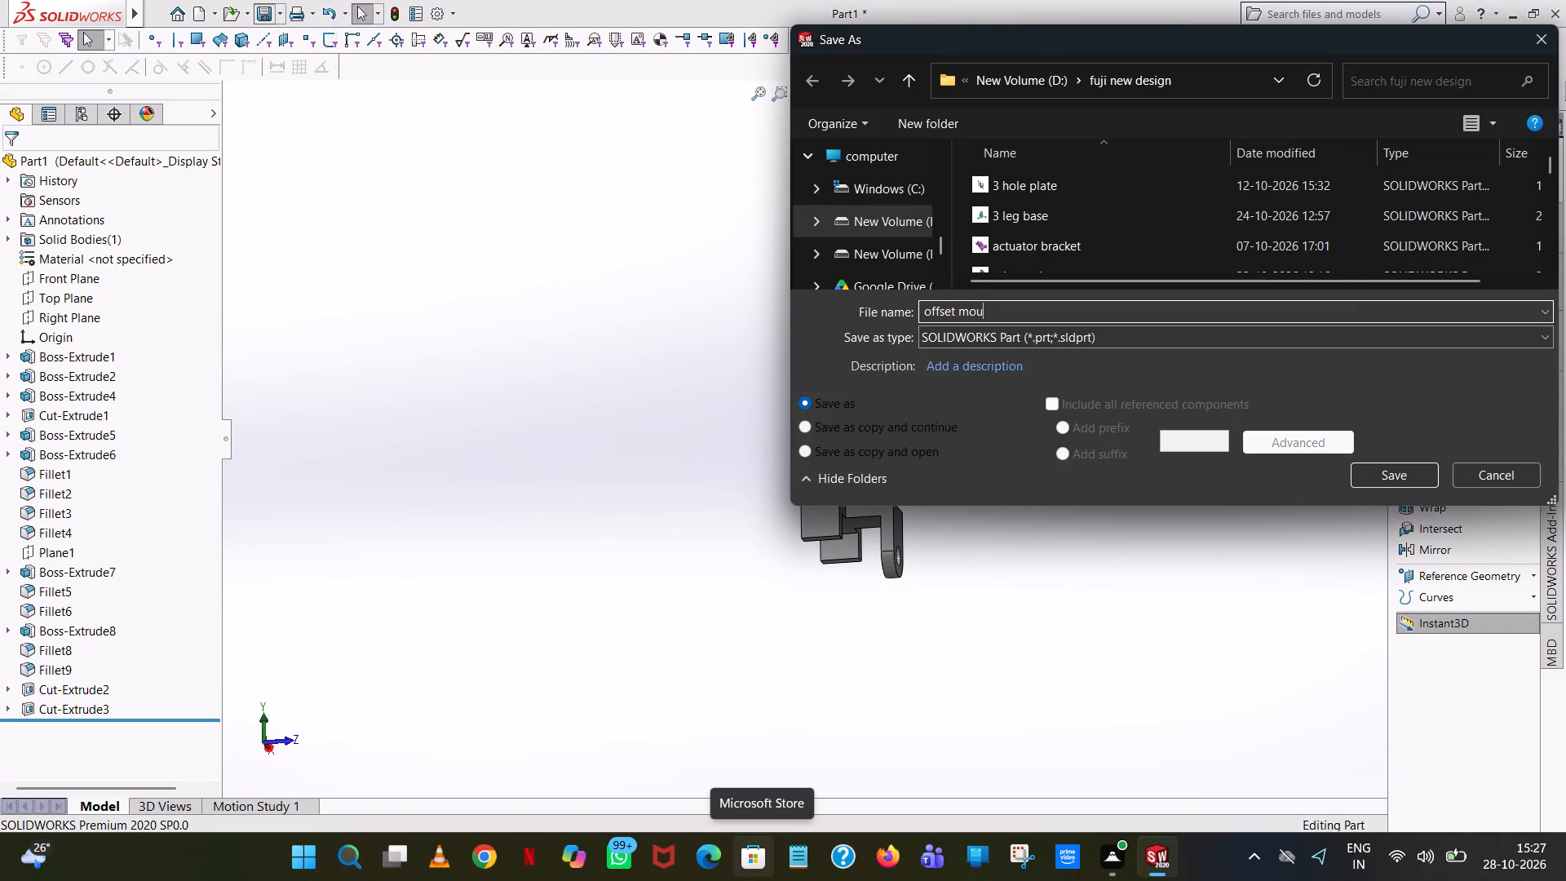
text(nting bracket)
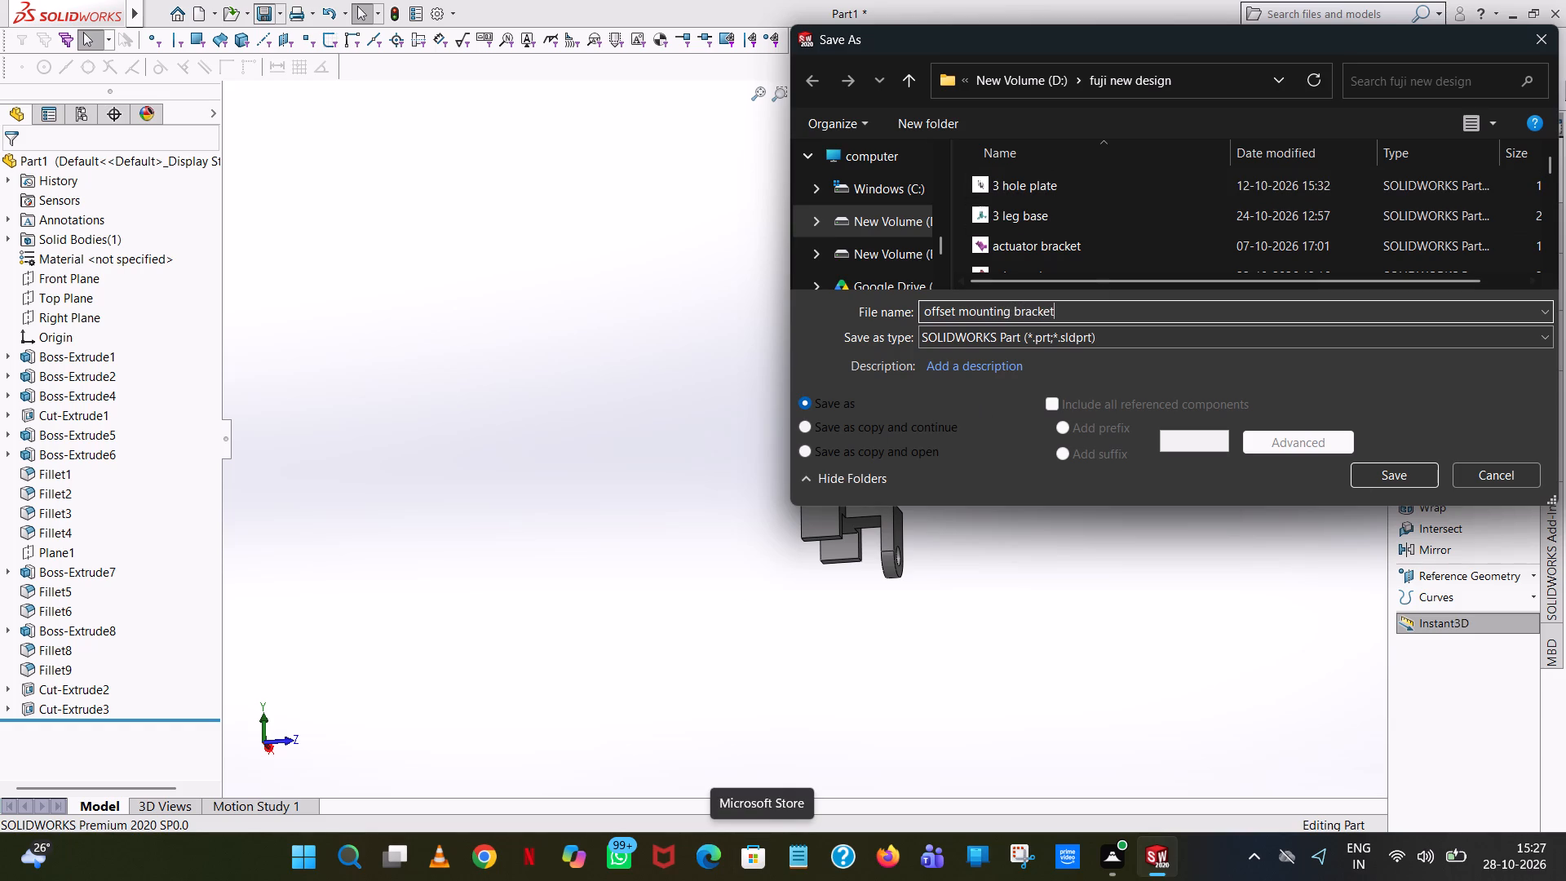
click(1387, 471)
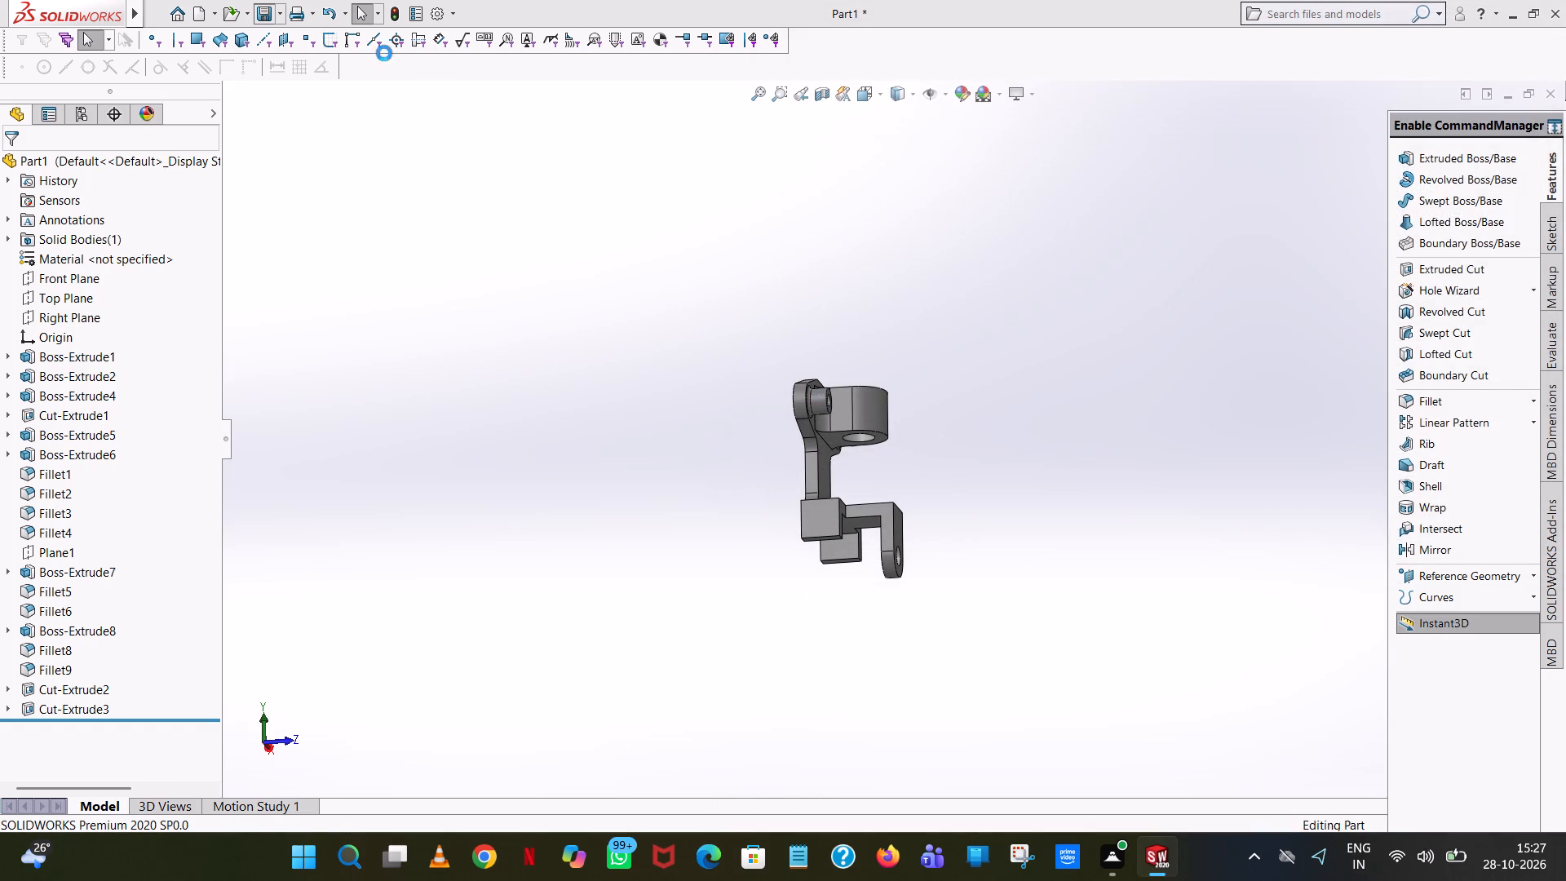
Save a PDF version of the offset mounting bracket in the fuji new pdf folder on drive D.
click(281, 6)
click(297, 49)
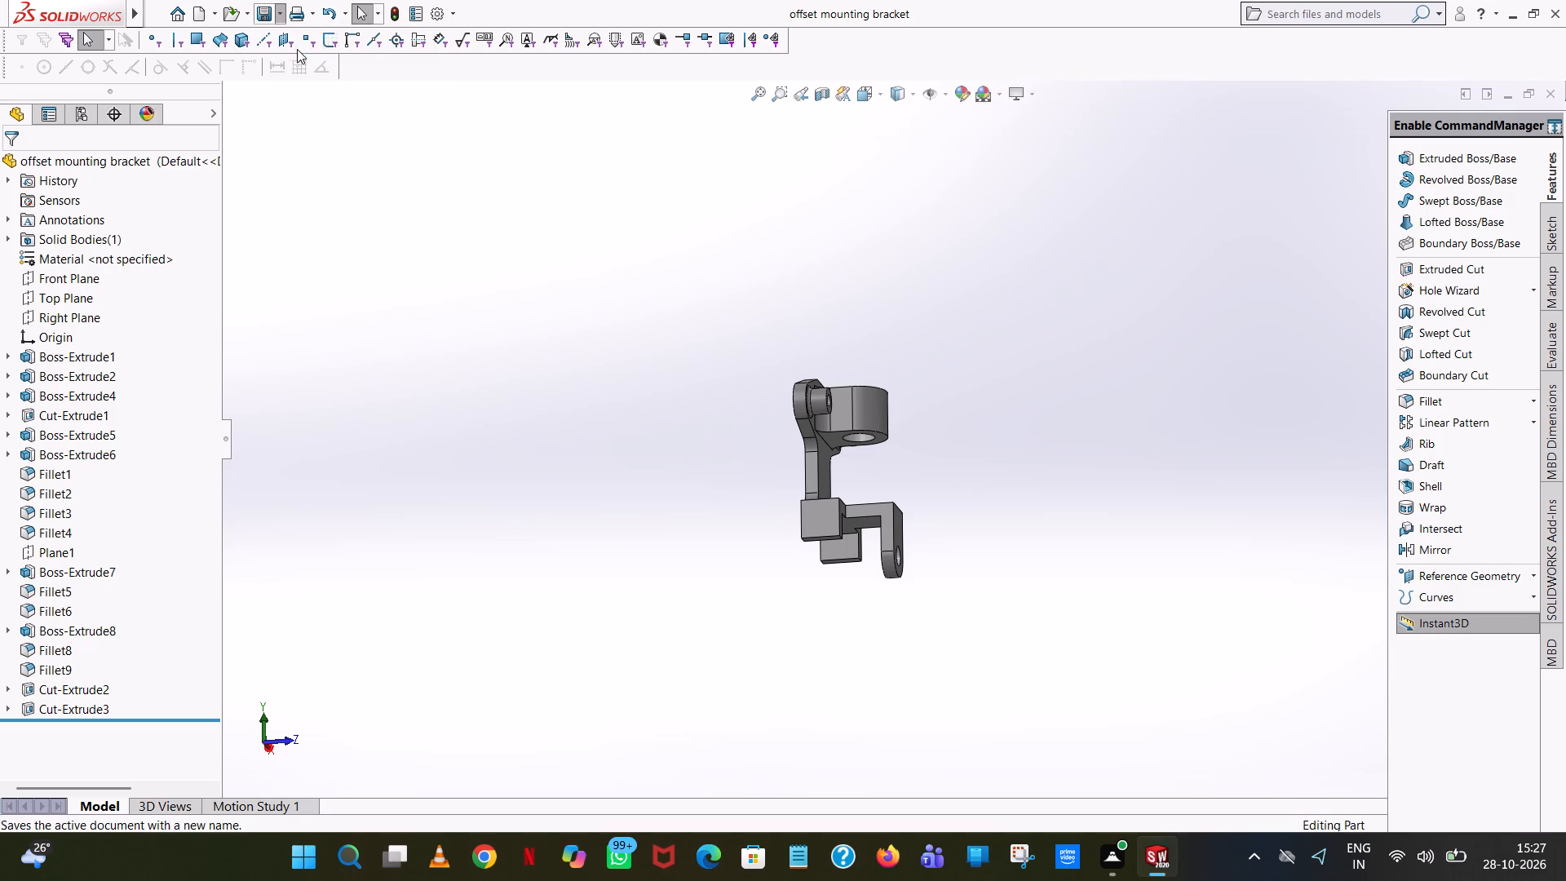
click(917, 79)
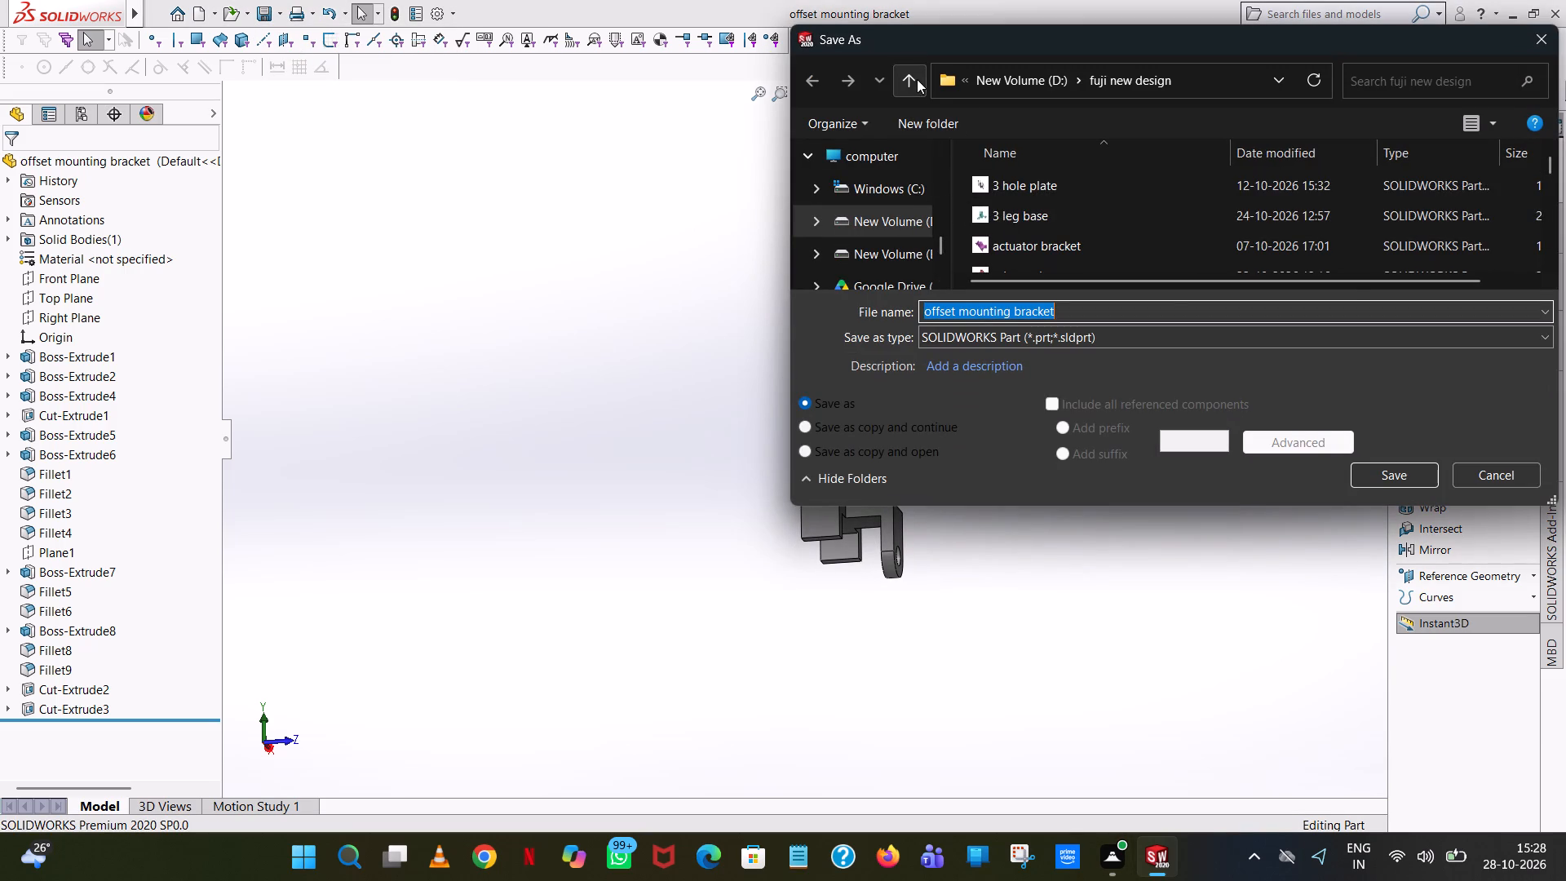
scroll(1127, 254, down, 1)
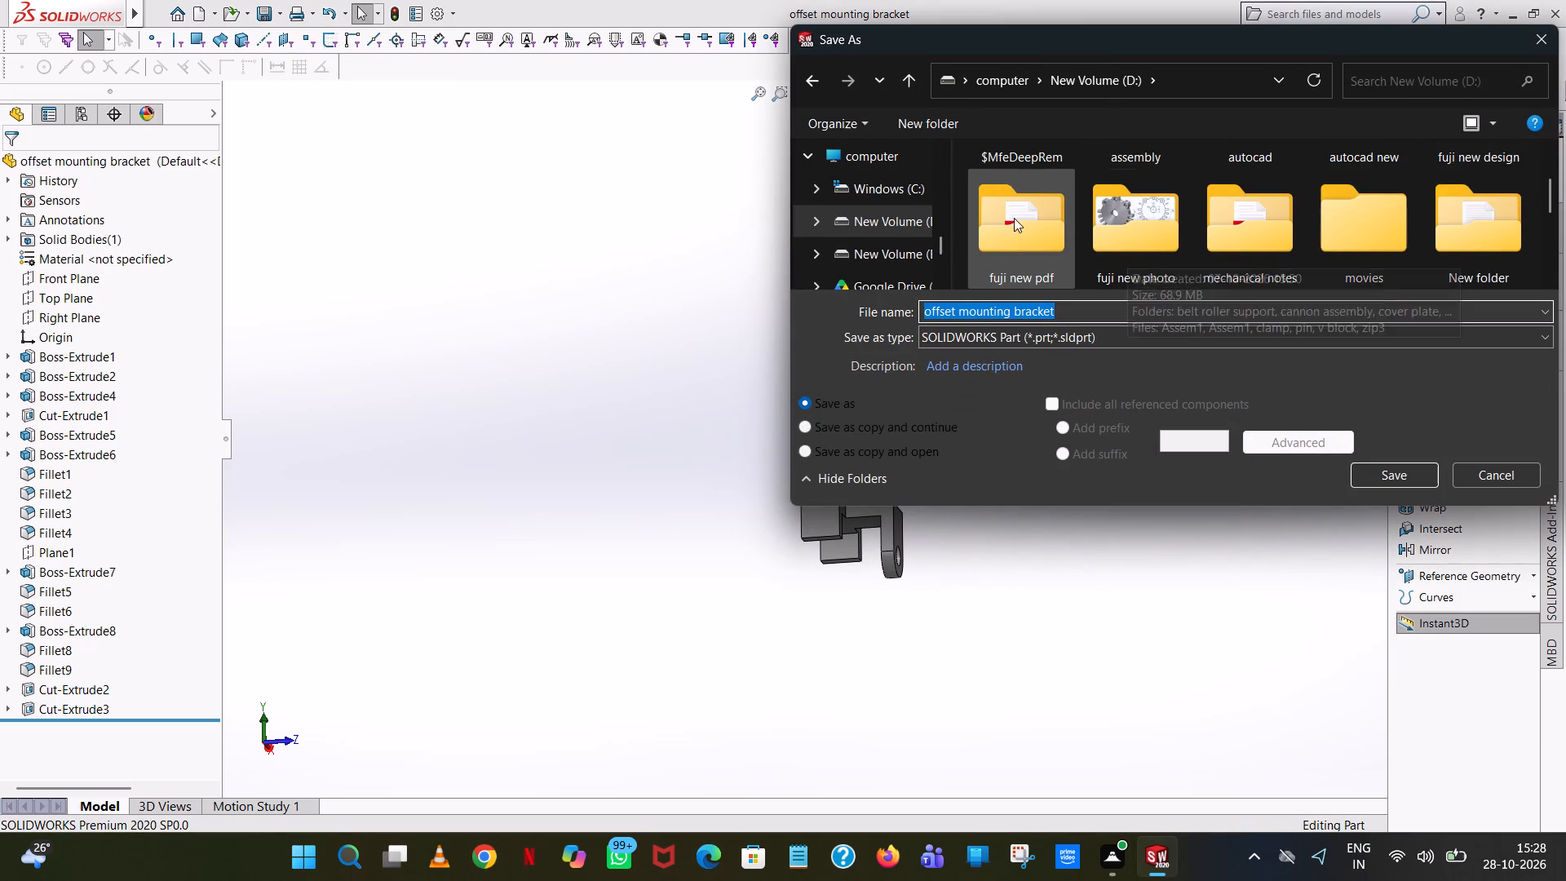
double_click(1011, 215)
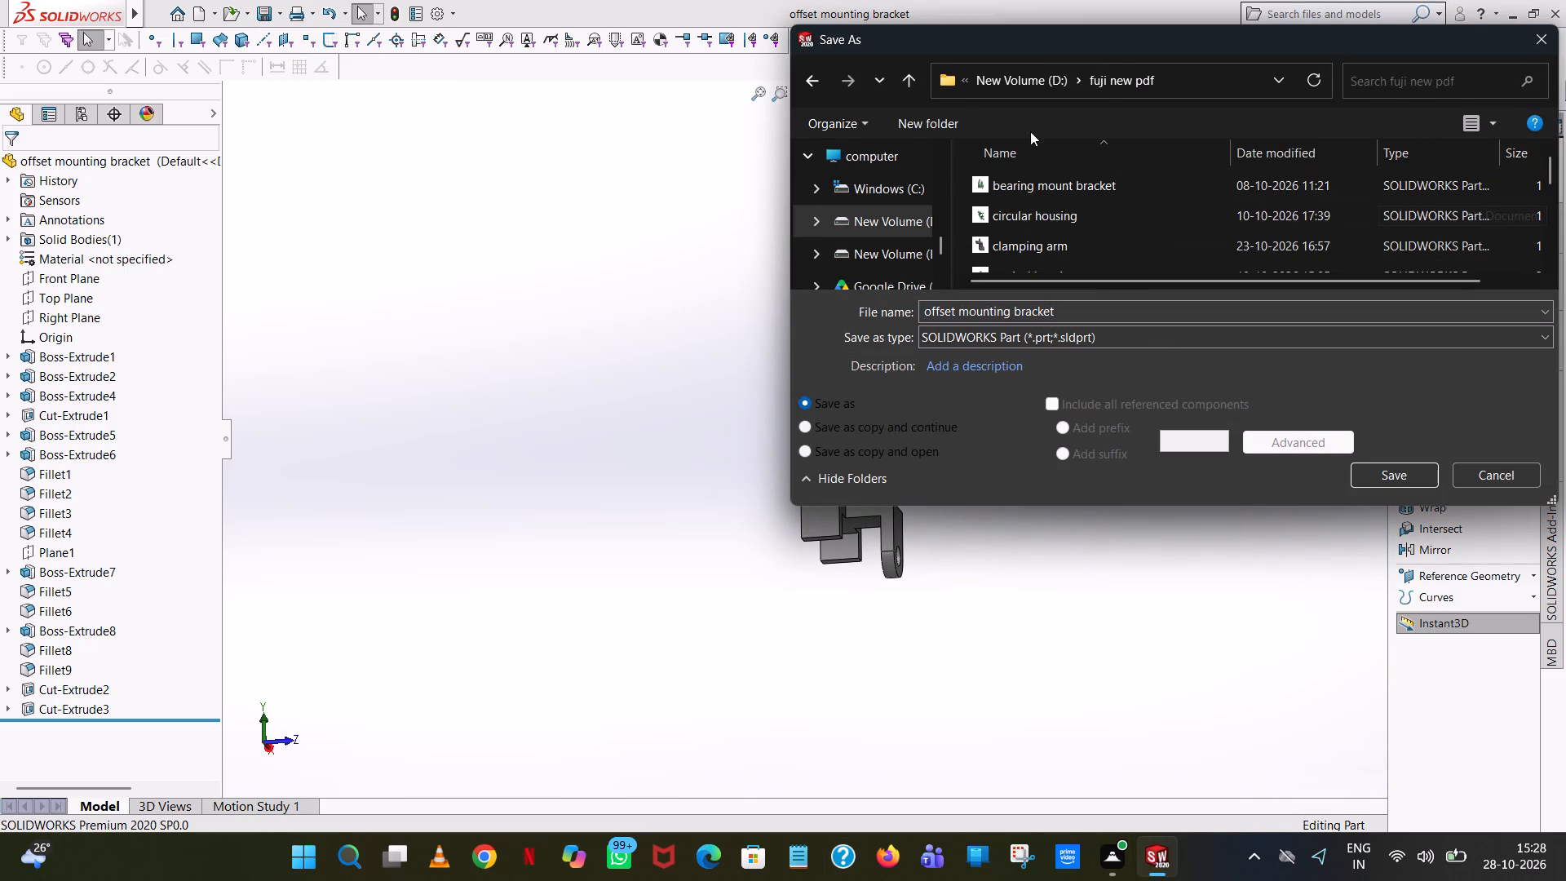
click(1175, 337)
click(1057, 466)
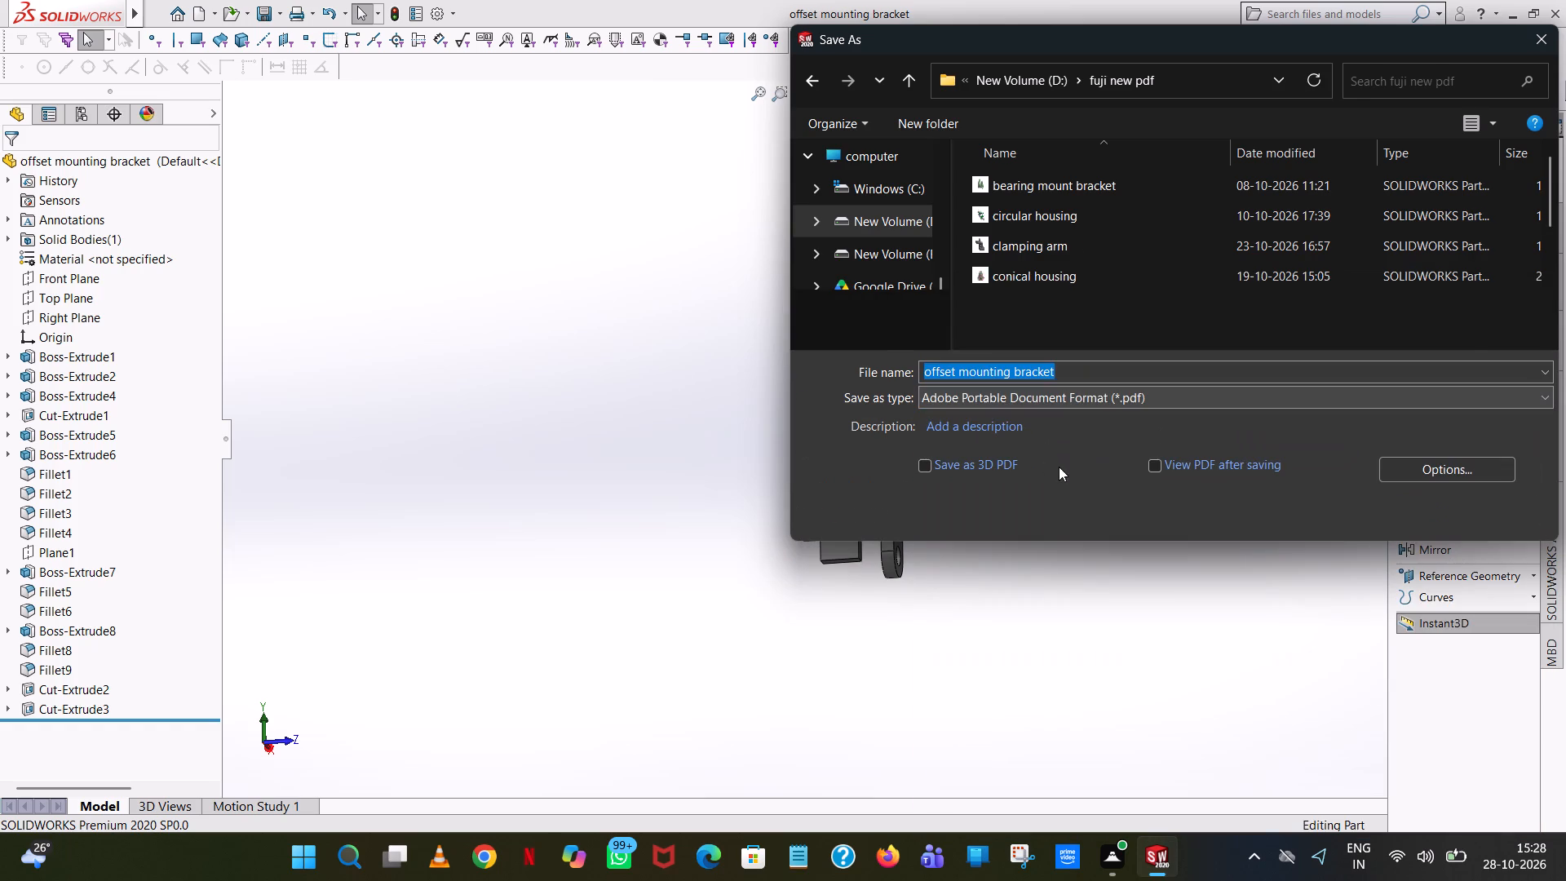
click(1396, 505)
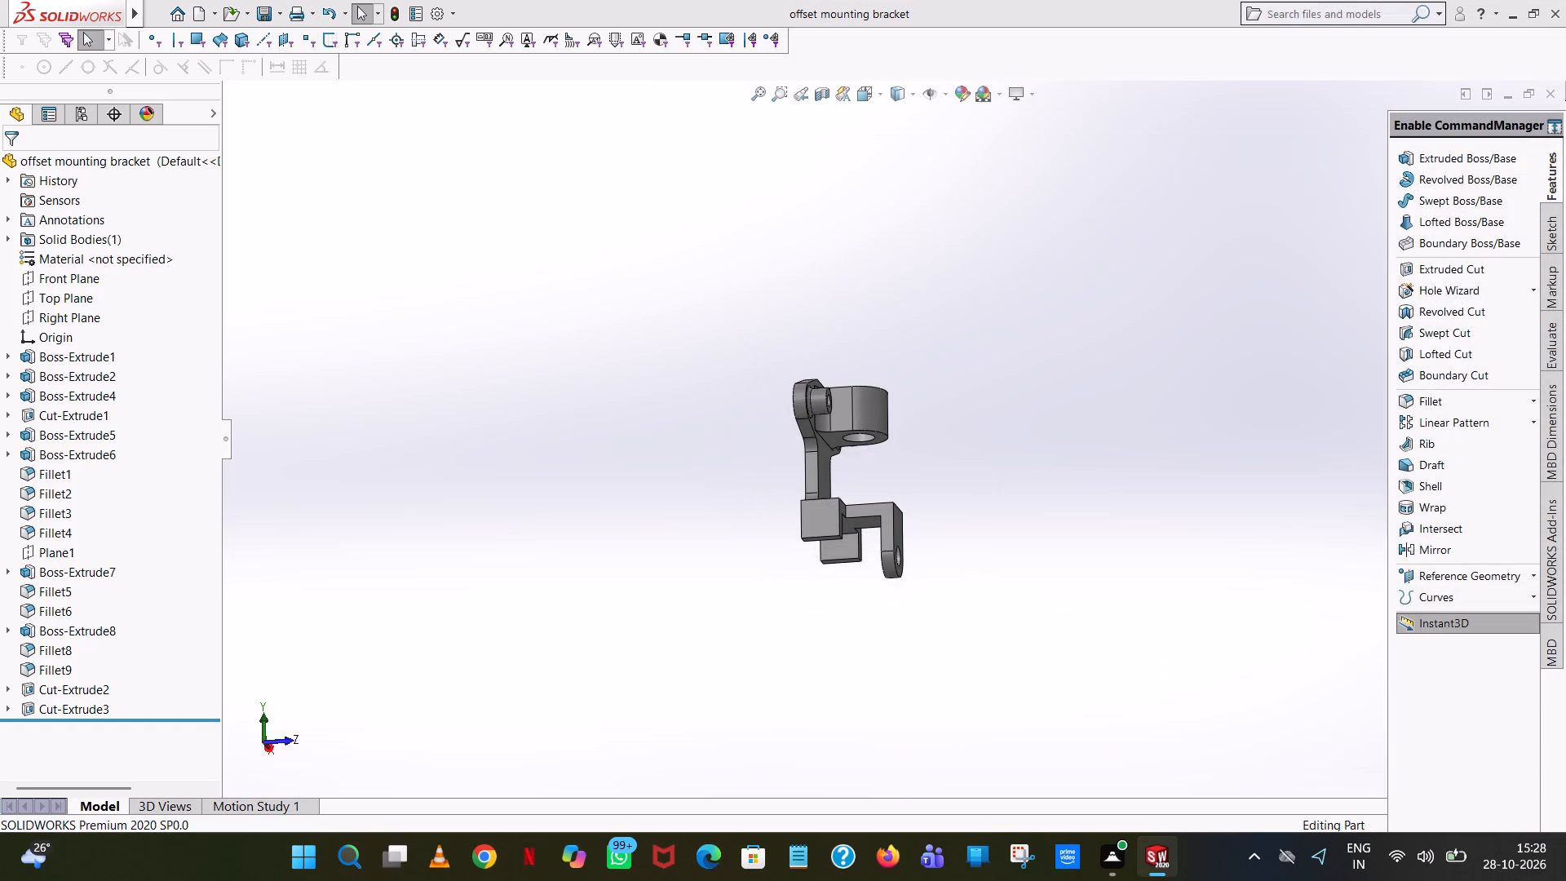